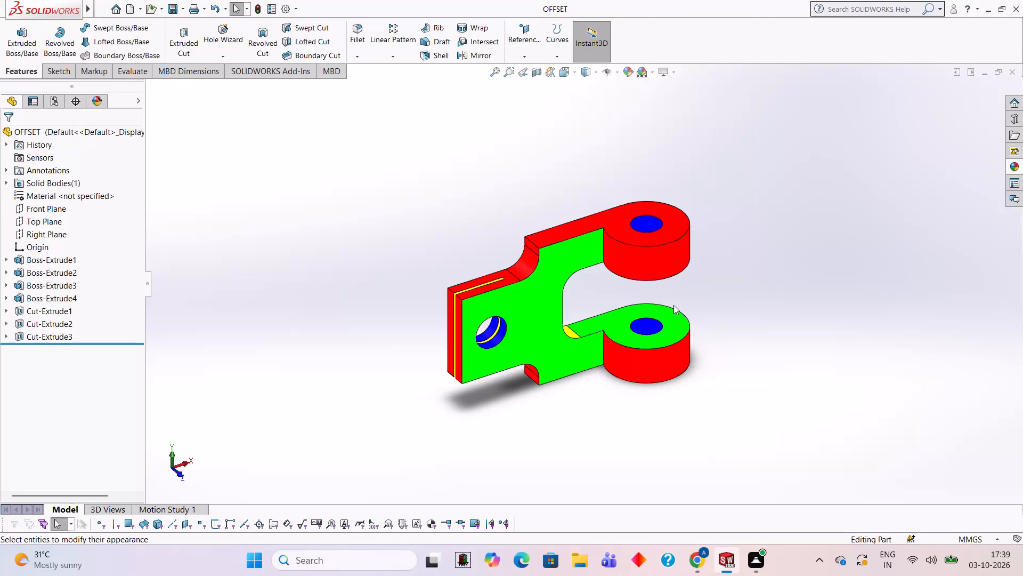
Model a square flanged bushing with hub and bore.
Close the OFFSET part and create a new part document.
left_click(1014, 76)
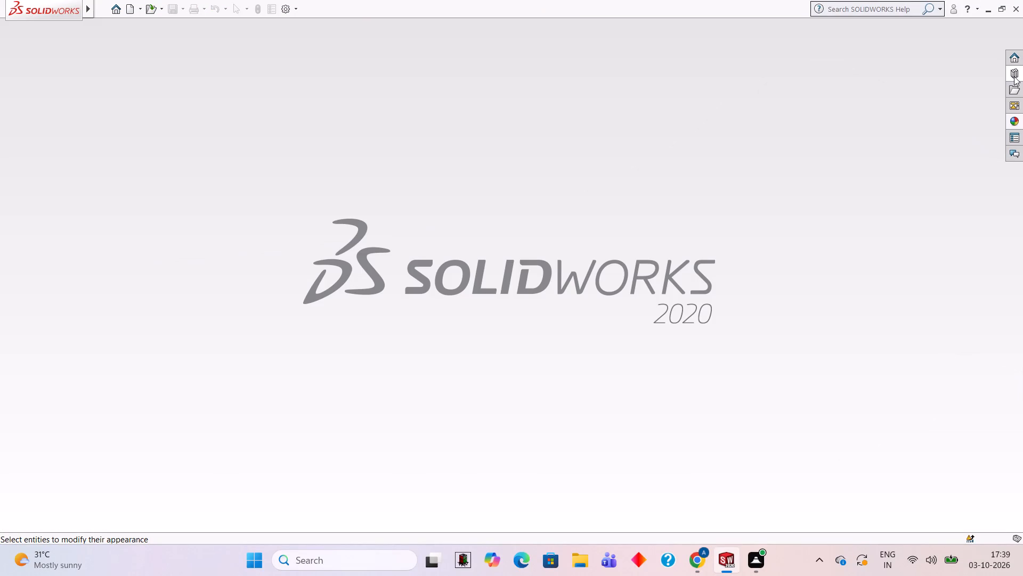
left_click(129, 9)
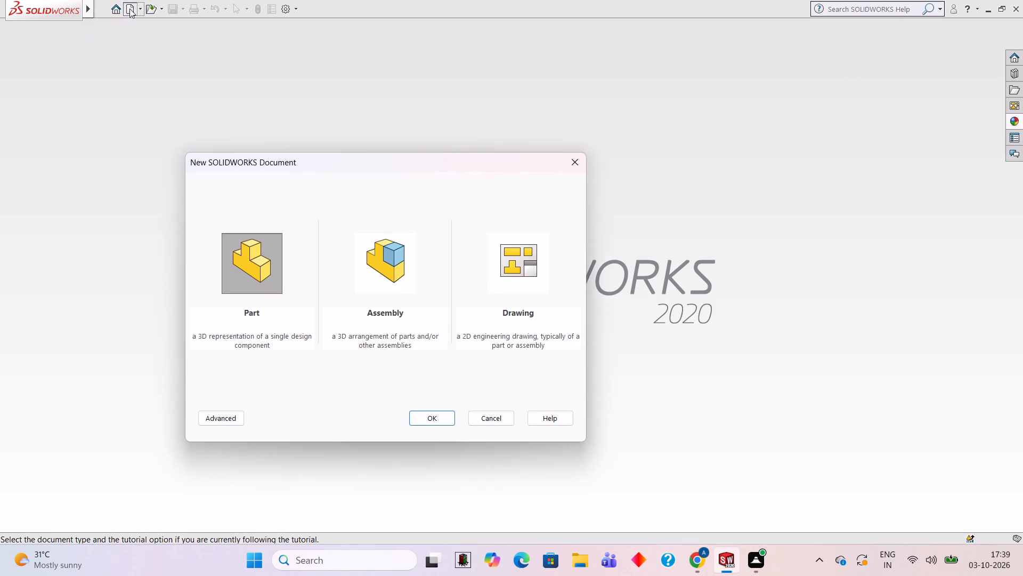
left_click(421, 419)
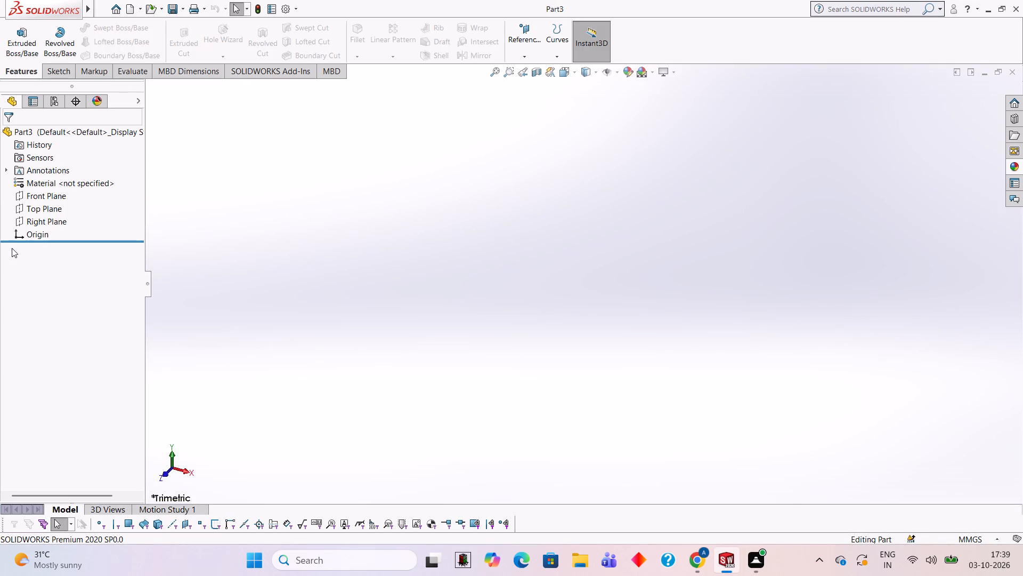
Sketch a closed 125 mm square on the Front Plane, with its upper-left corner at the origin.
left_click(45, 195)
left_click(51, 184)
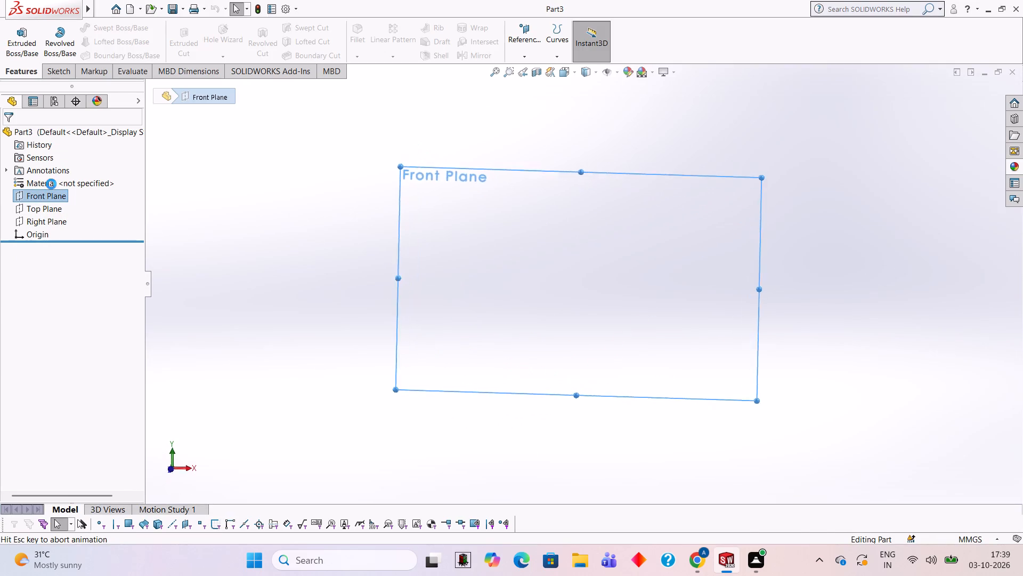
left_click(481, 244)
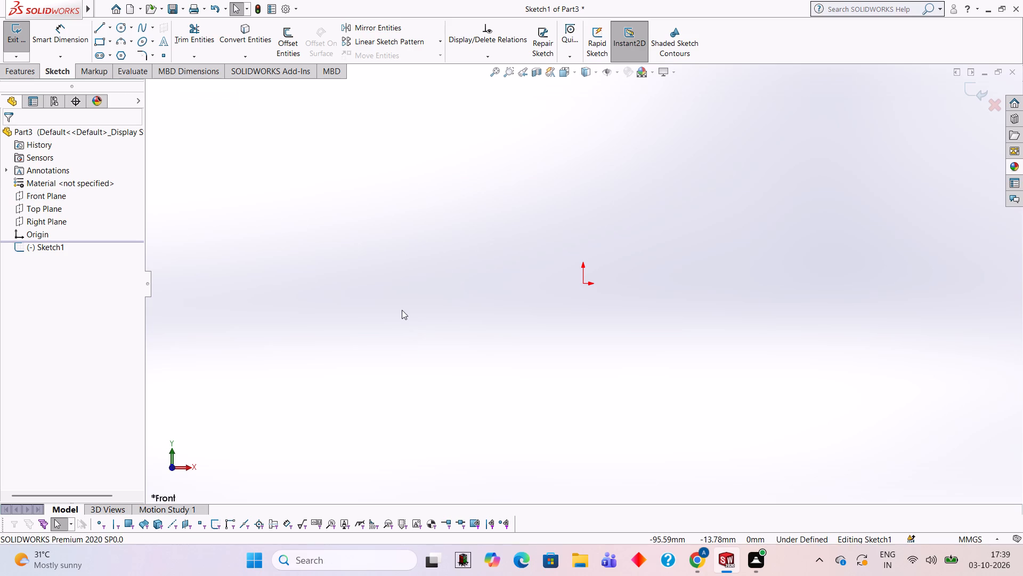
left_click(104, 25)
left_click(582, 281)
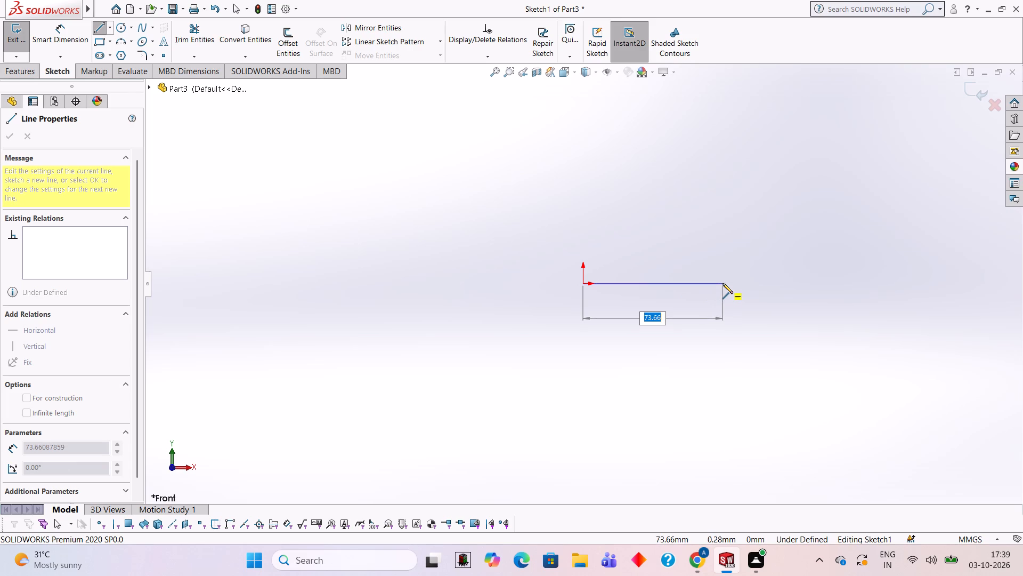
type("125")
key("Return")
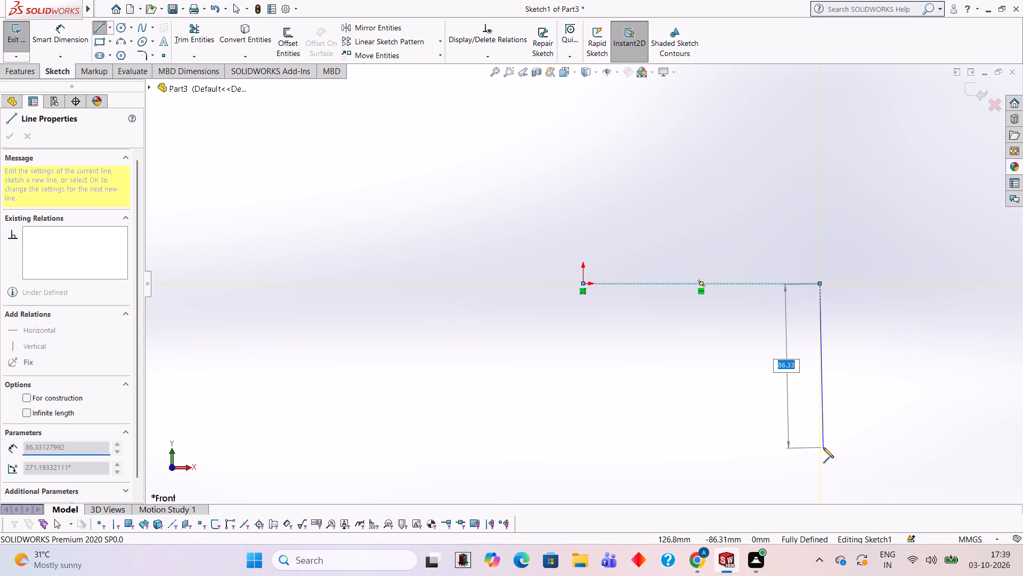
type("125")
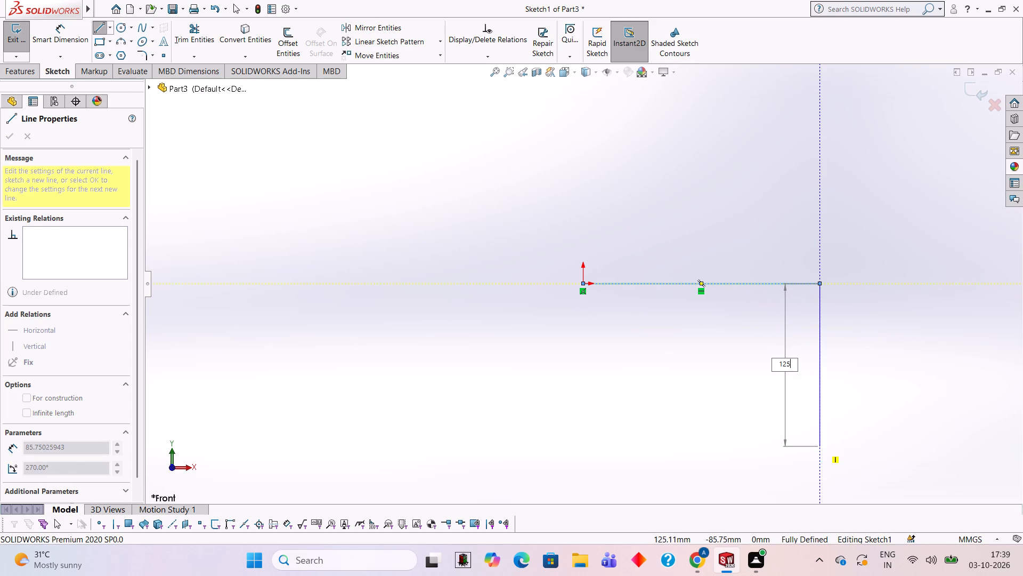
key("Return")
scroll(691, 380, "up", 3)
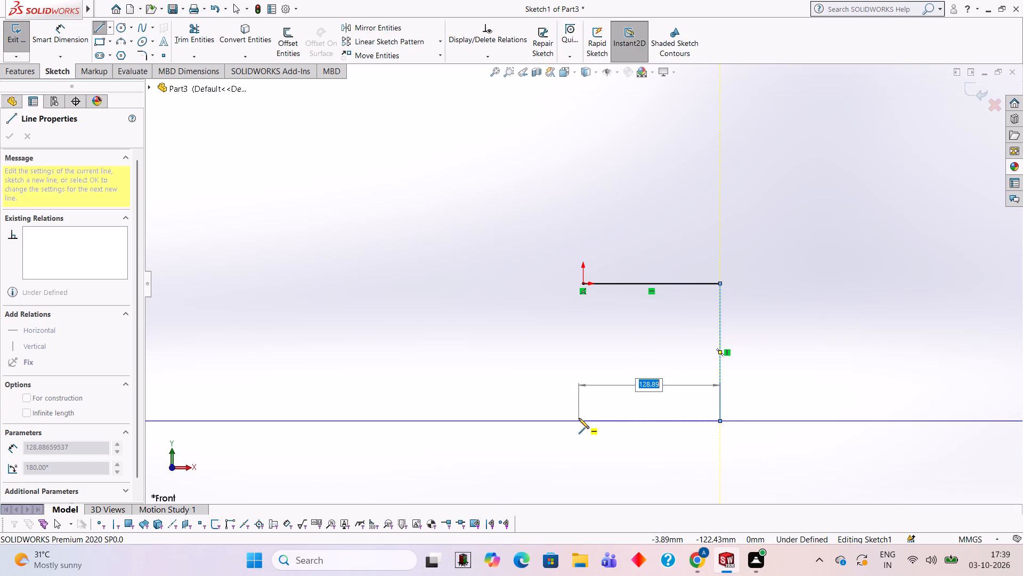
type("125")
key("Return")
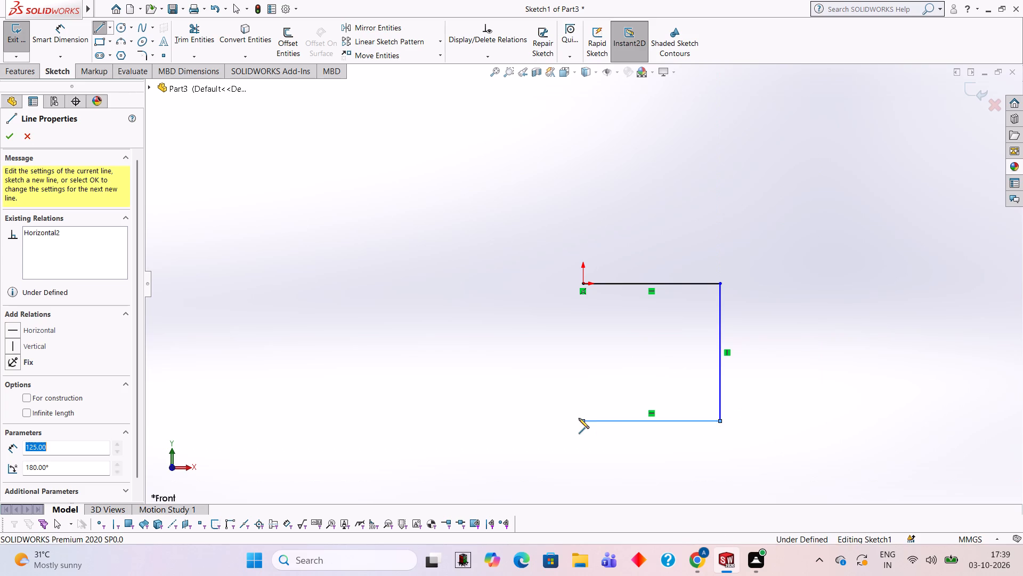
left_click(582, 281)
key("Escape")
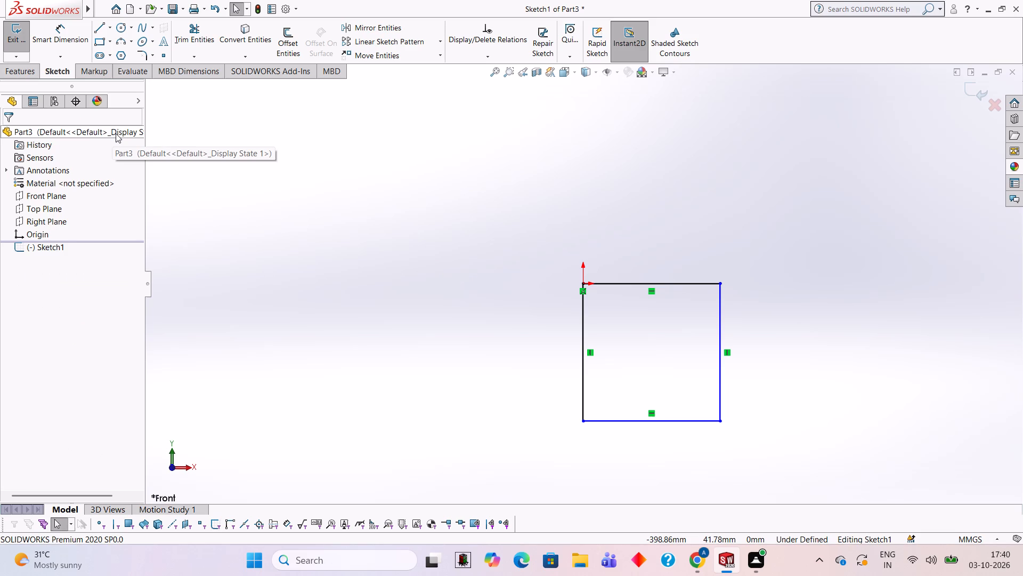
Add 16 mm sketch fillets to all four corners of the square.
left_click(147, 59)
type("16")
key("Return")
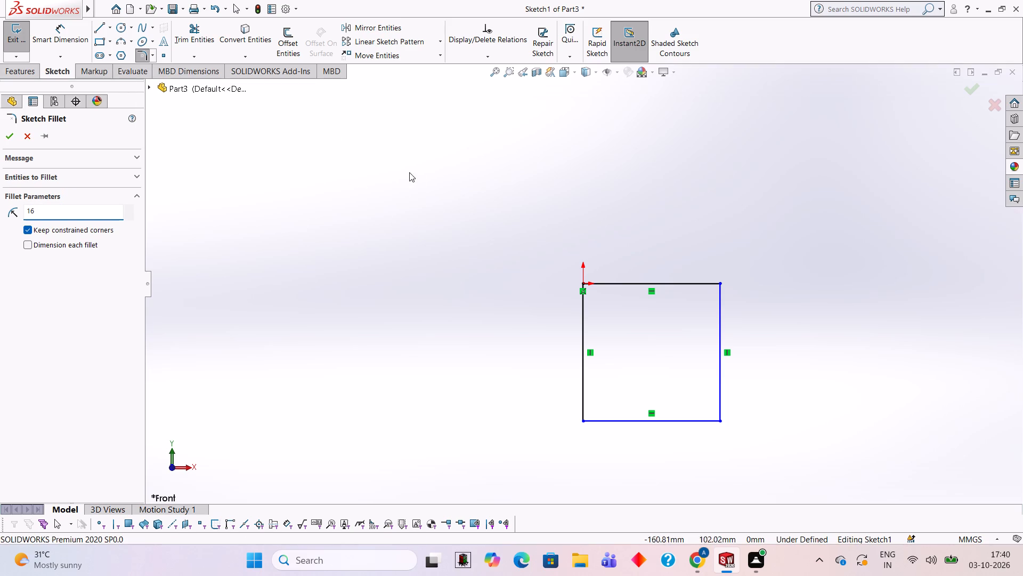
left_click(599, 282)
left_click(583, 306)
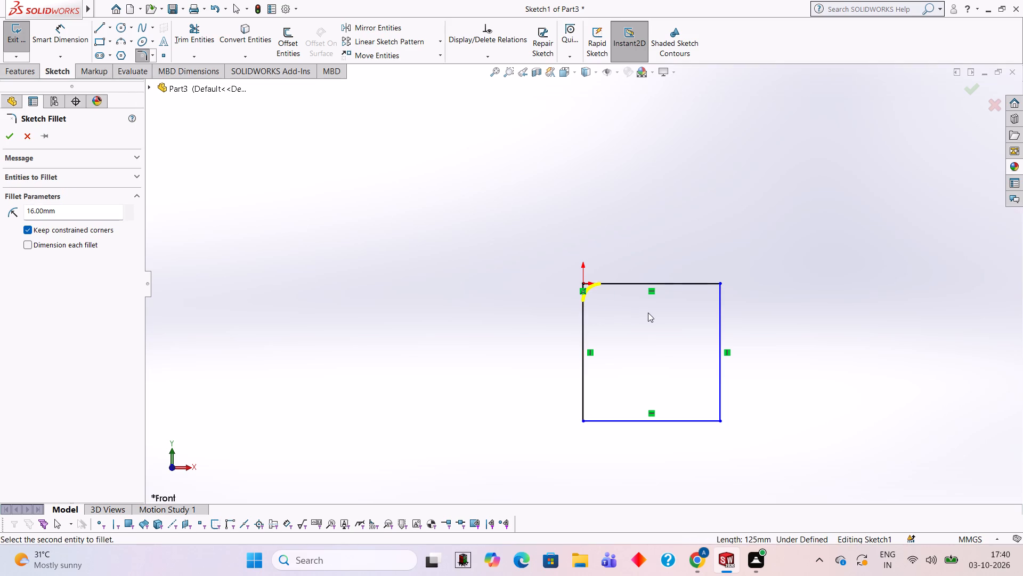
left_click(686, 285)
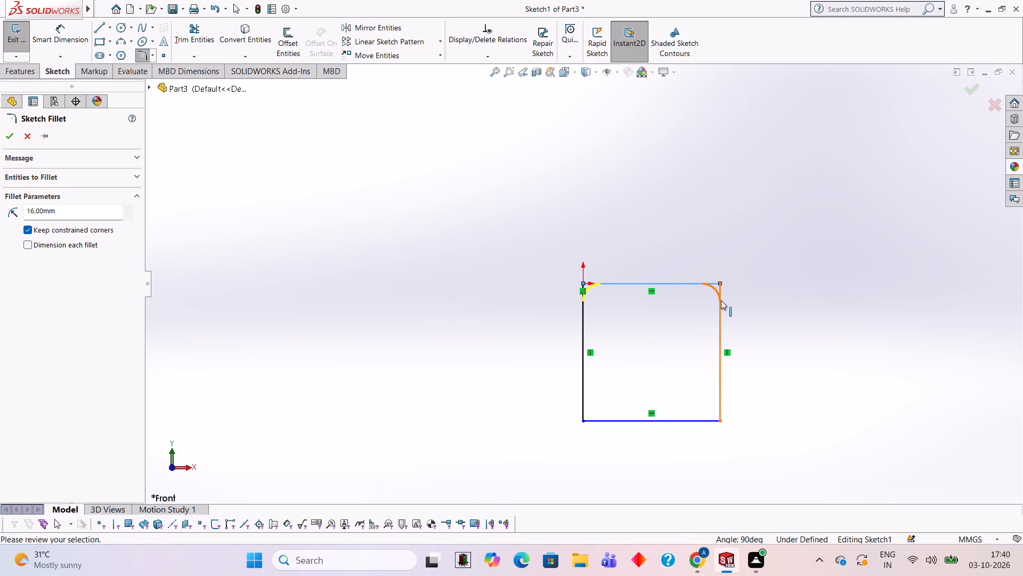
left_click(720, 300)
left_click(720, 394)
left_click(695, 422)
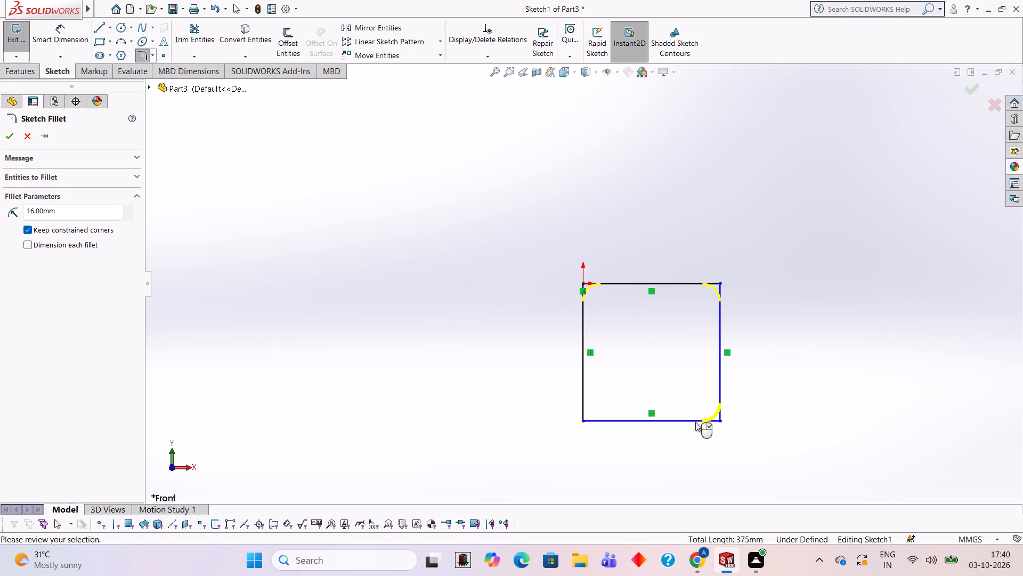
left_click(602, 422)
left_click(585, 400)
left_click(4, 138)
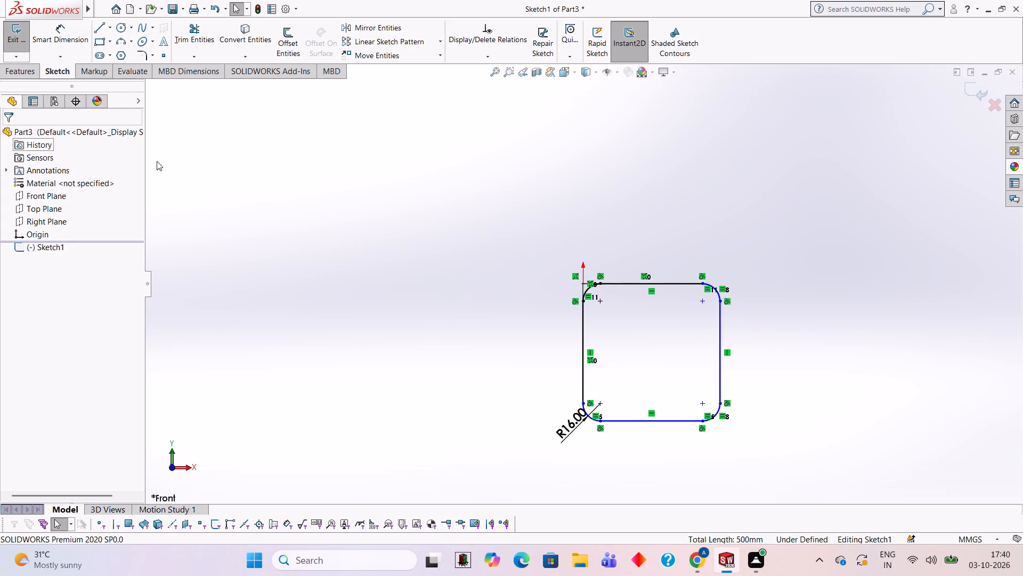
left_click(419, 167)
Extrude the rounded square profile as a blind boss 16 mm deep.
scroll(819, 426, "down", 1)
scroll(661, 417, "up", 1)
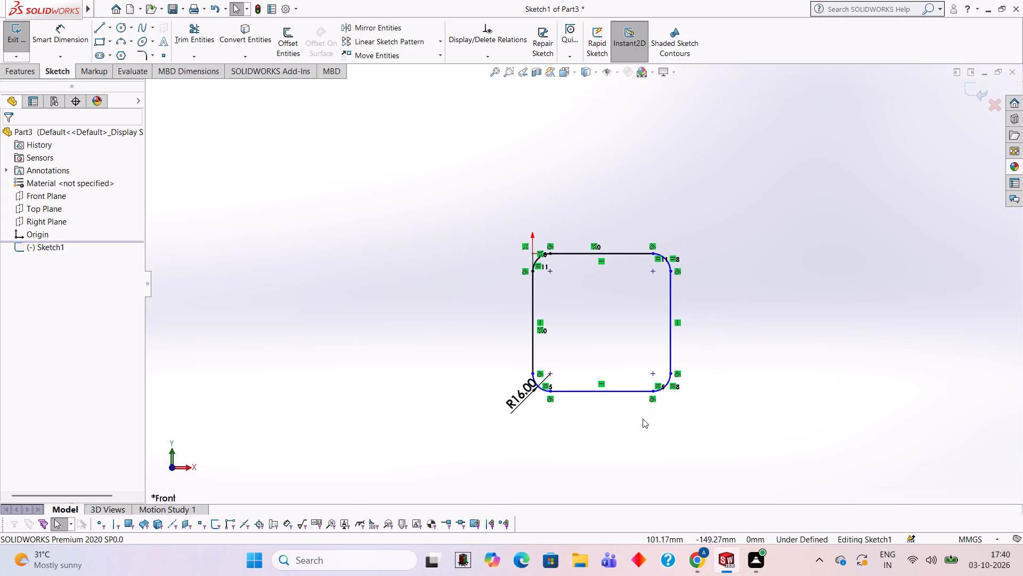
scroll(635, 414, "down", 1)
scroll(730, 273, "down", 1)
scroll(691, 260, "up", 1)
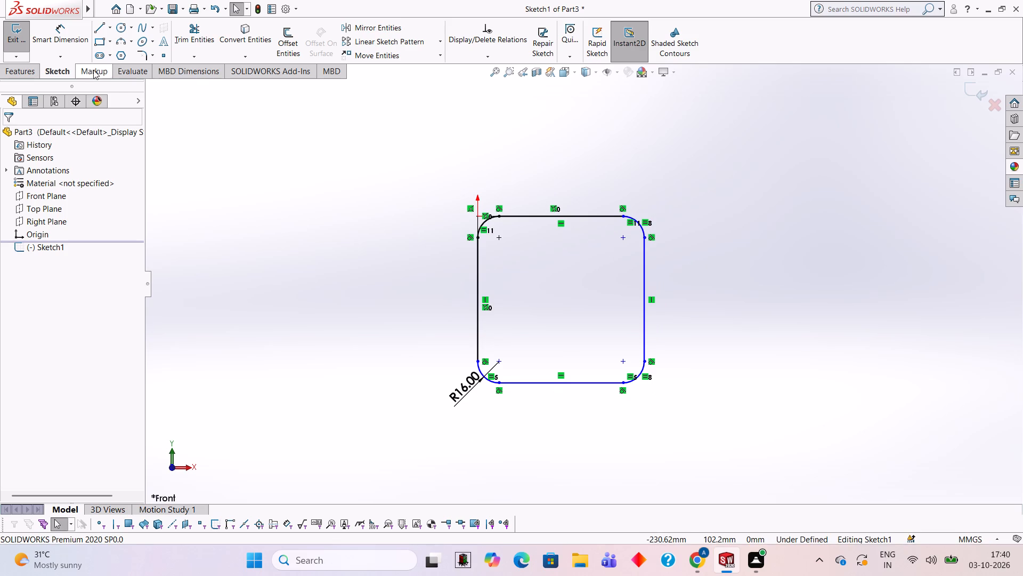
left_click(31, 70)
left_click(30, 45)
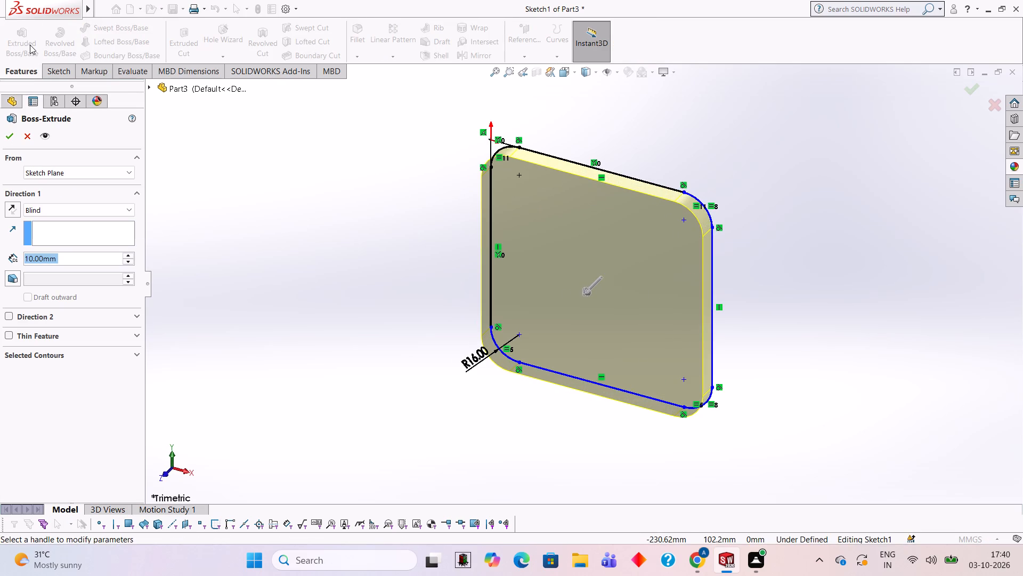
type("16")
key("Return")
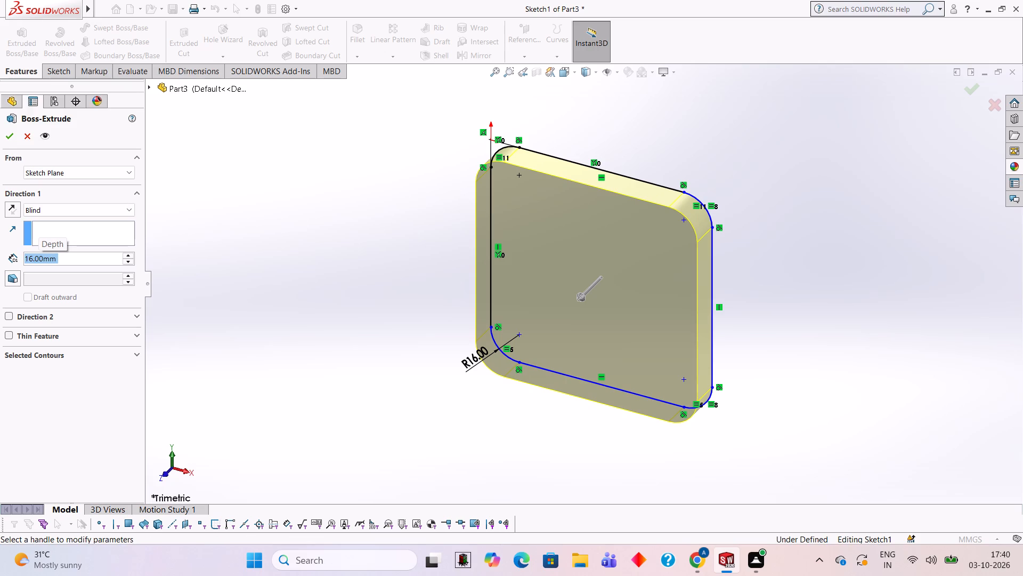
left_click(12, 140)
left_click(191, 170)
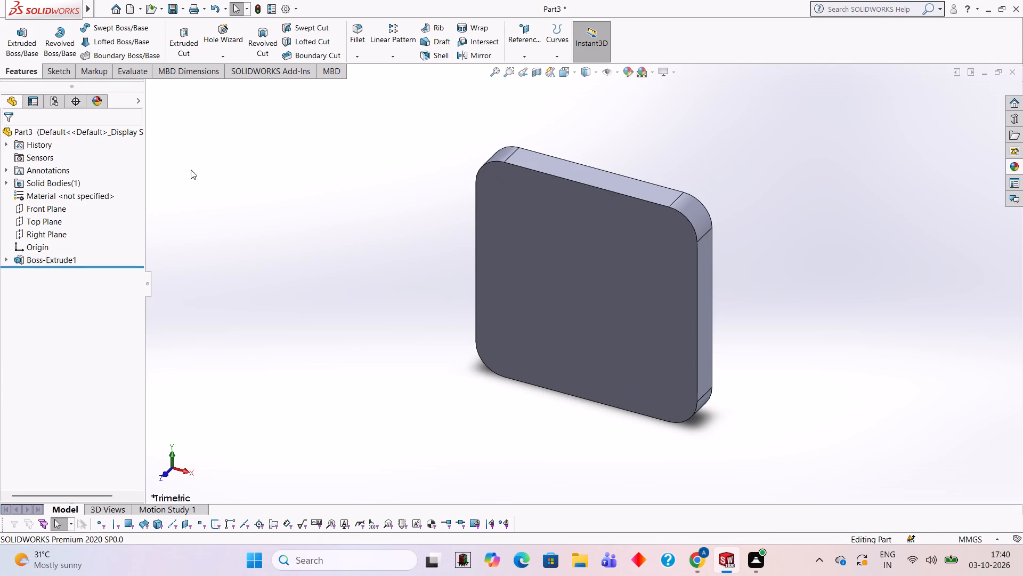
Start a sketch on the plate's front face and draw a dimensioned 15 mm diameter circle centred on the upper-left corner arc.
middle_click_drag(594, 283, 597, 247)
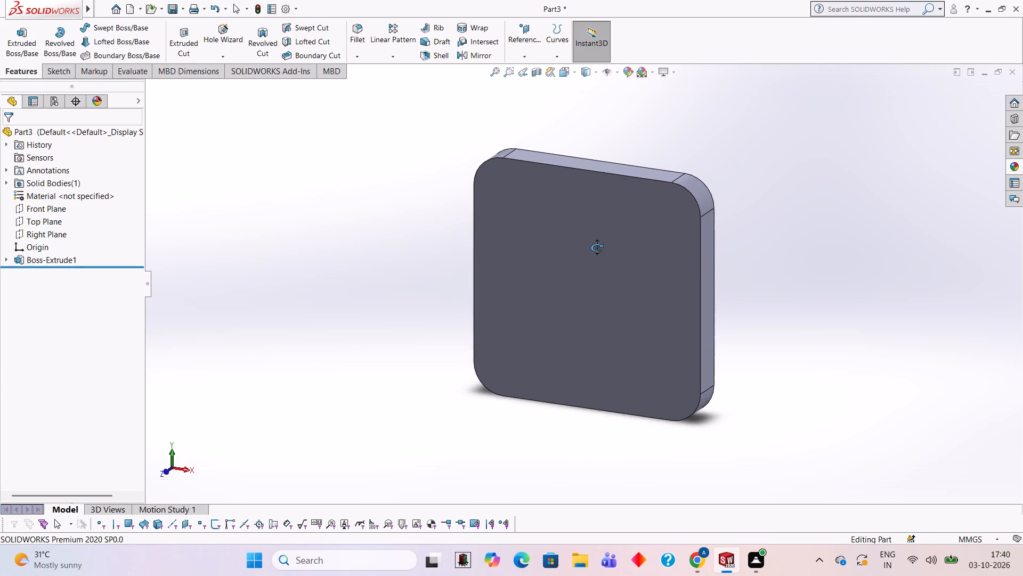
middle_click_drag(597, 247, 599, 247)
left_click(585, 267)
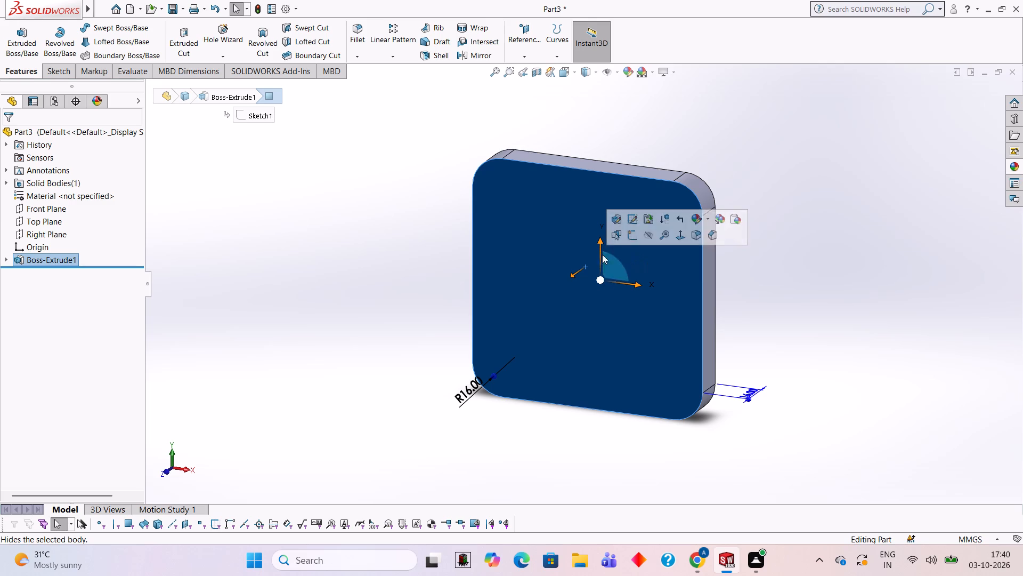
left_click(634, 237)
key("ctrl+8")
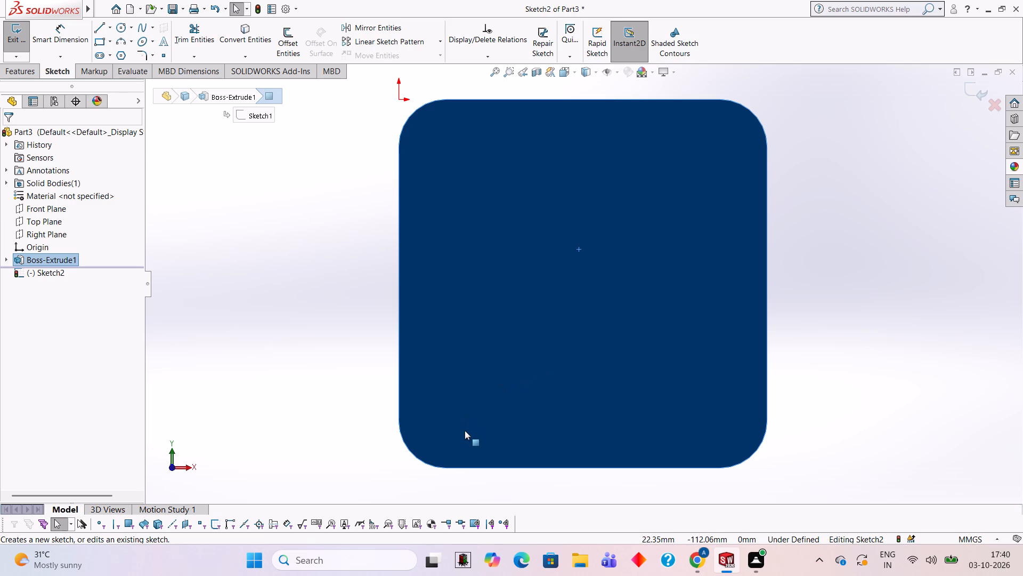
left_click(124, 31)
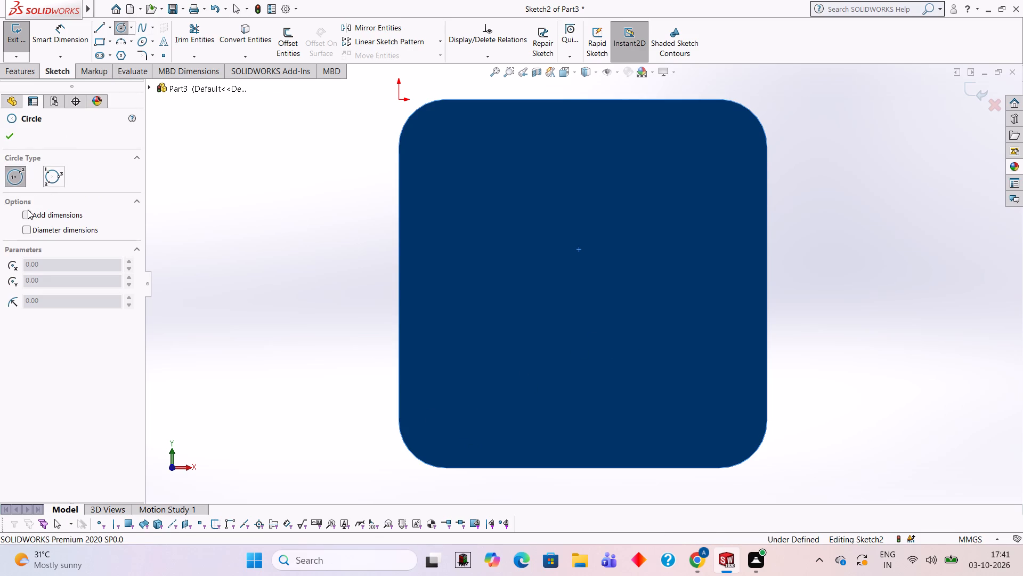
left_click(28, 210)
left_click(29, 233)
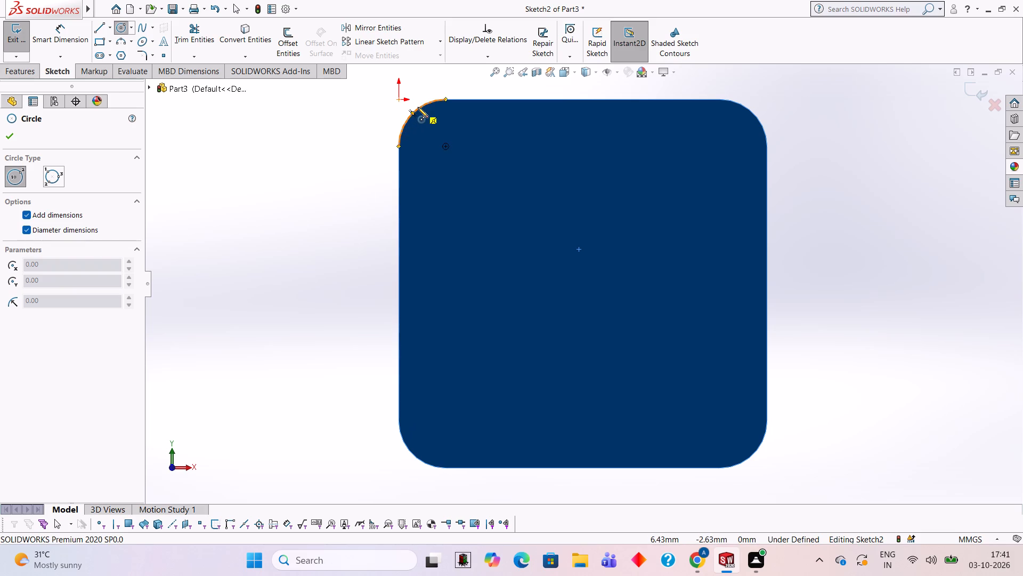
left_click(445, 149)
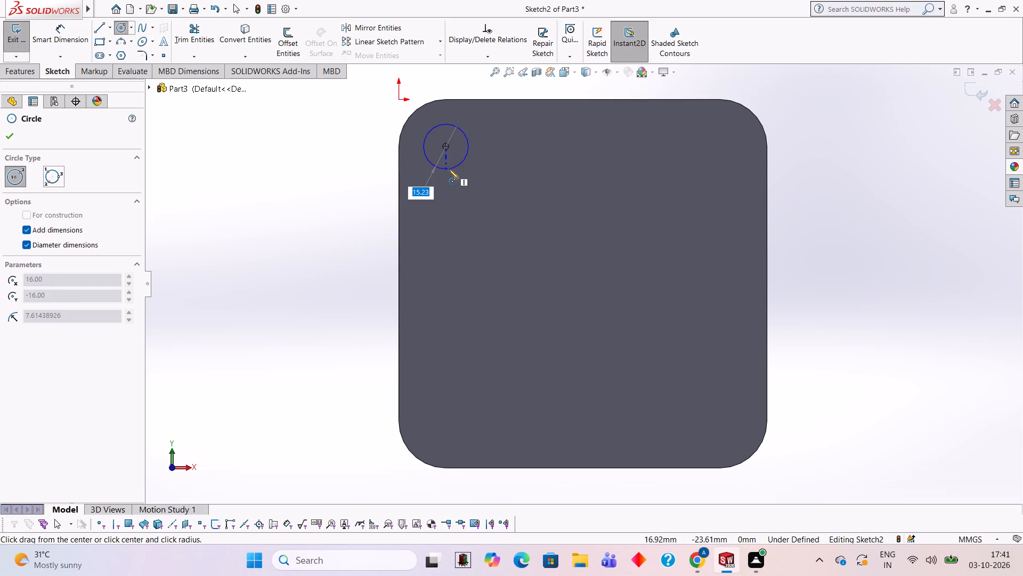
type("15")
key("Return")
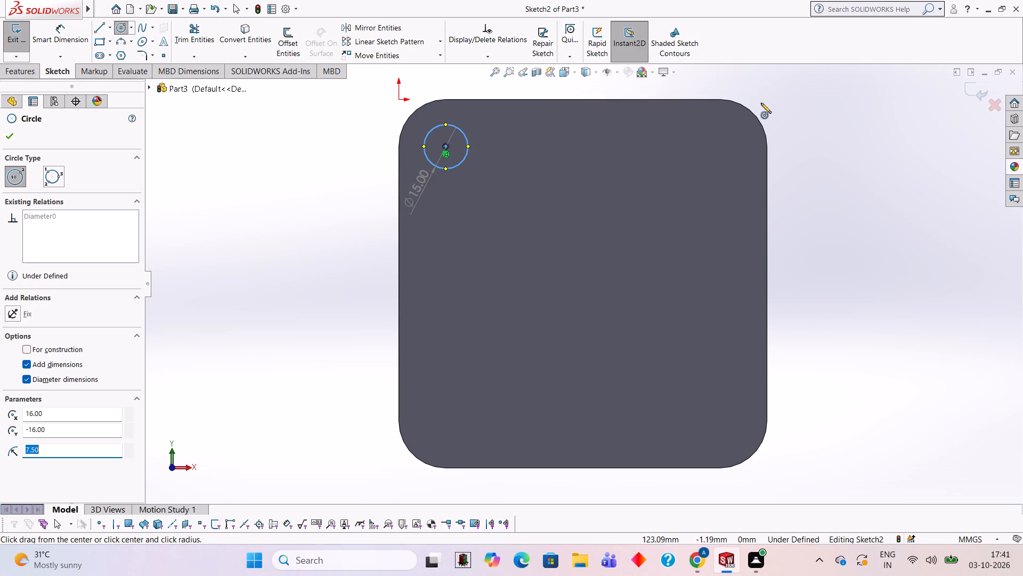
Draw 15 mm diameter circles concentric with the plate's other three rounded corners.
left_click(720, 146)
type("15")
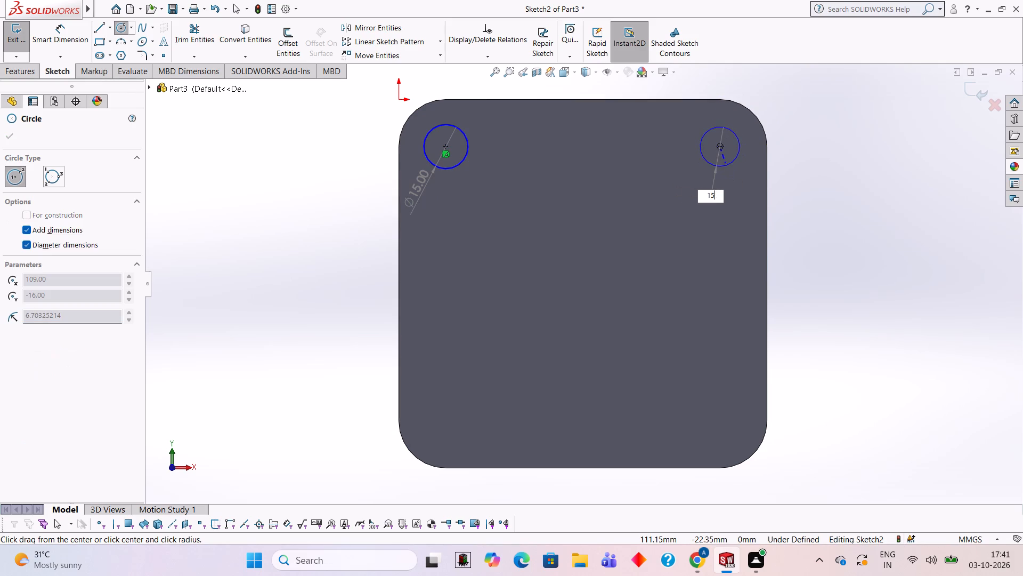
key("Return")
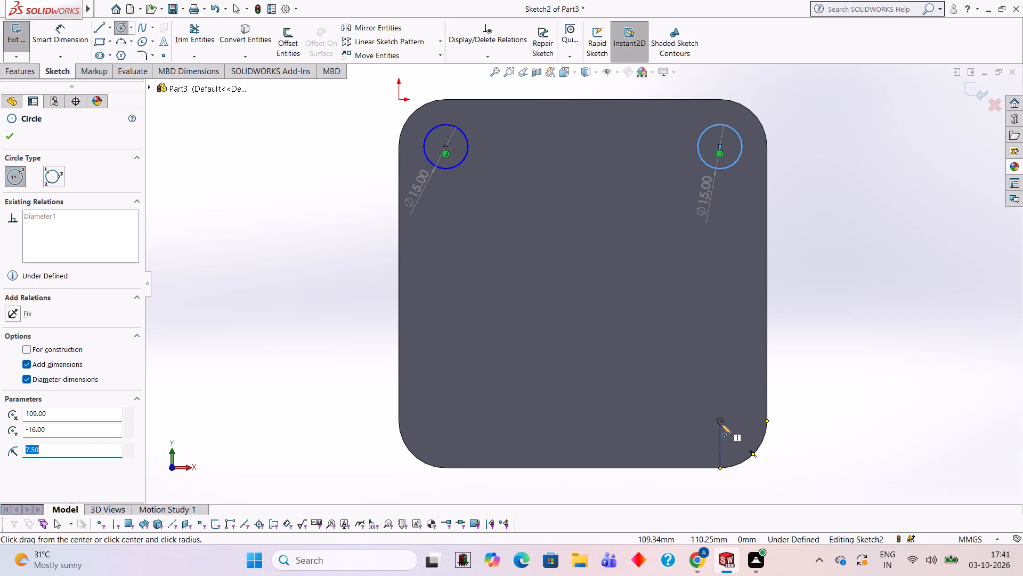
left_click(719, 421)
type("15")
key("Return")
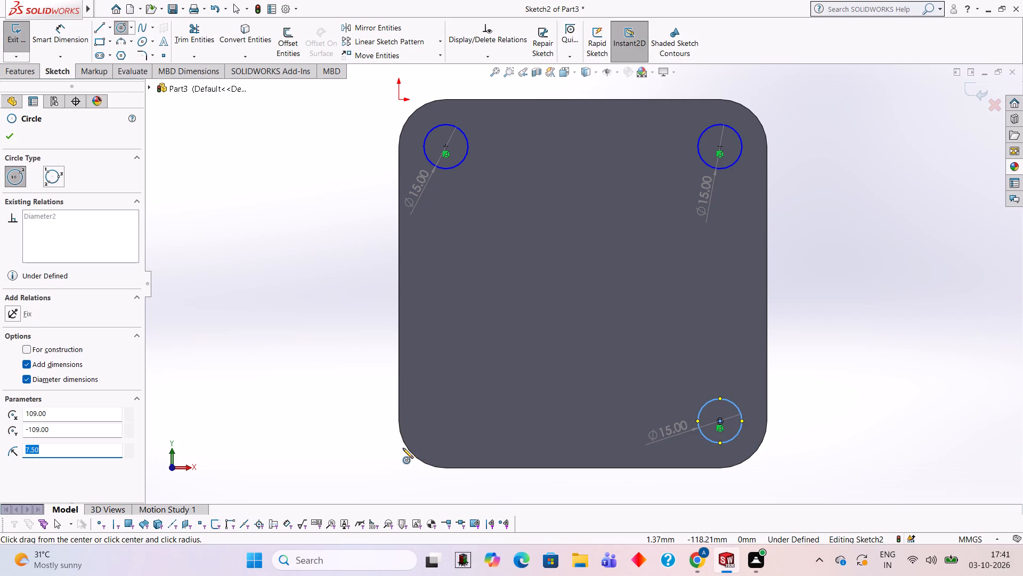
left_click(445, 423)
type("15")
key("Return")
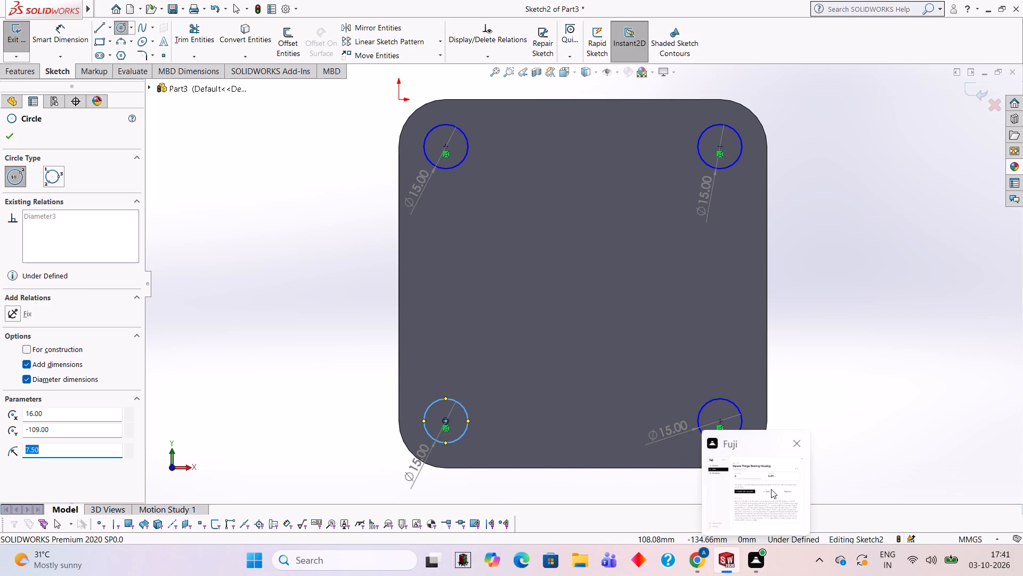
middle_click_drag(847, 199, 797, 203)
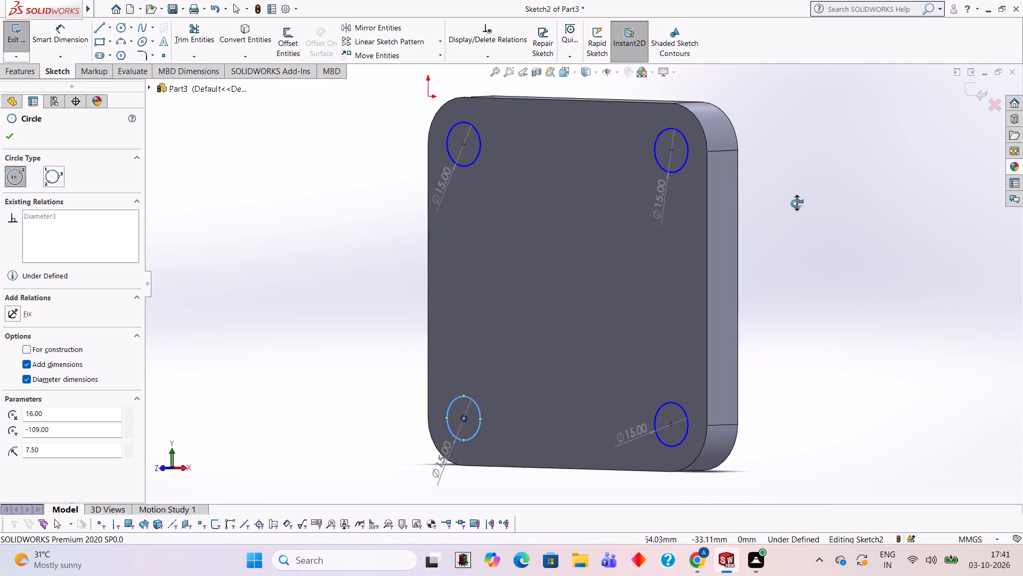
Cut-extrude the four 15 mm corner circles as a blind cut 16 mm deep through the plate.
middle_click_drag(797, 203, 841, 216)
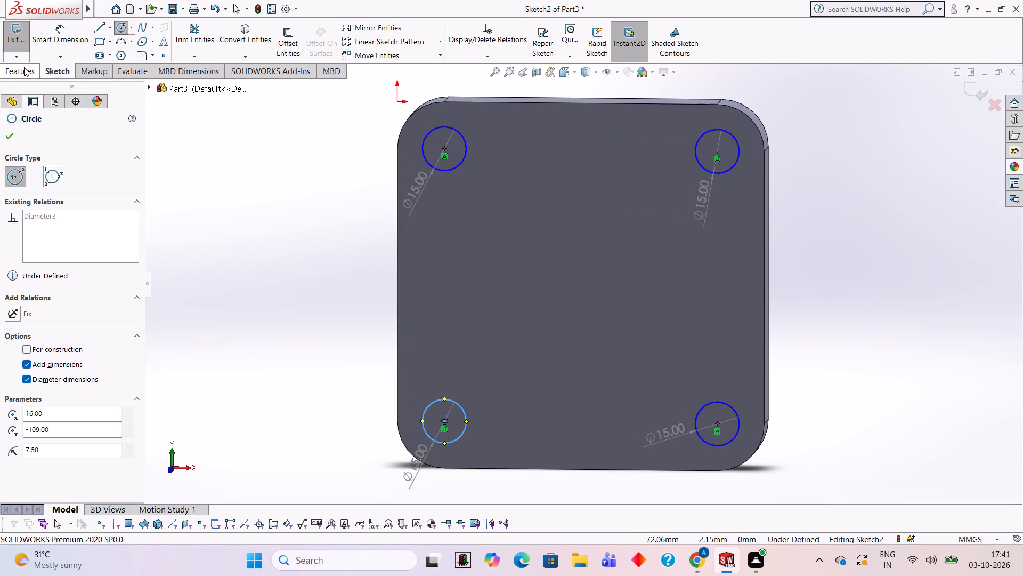
left_click(24, 67)
left_click(182, 39)
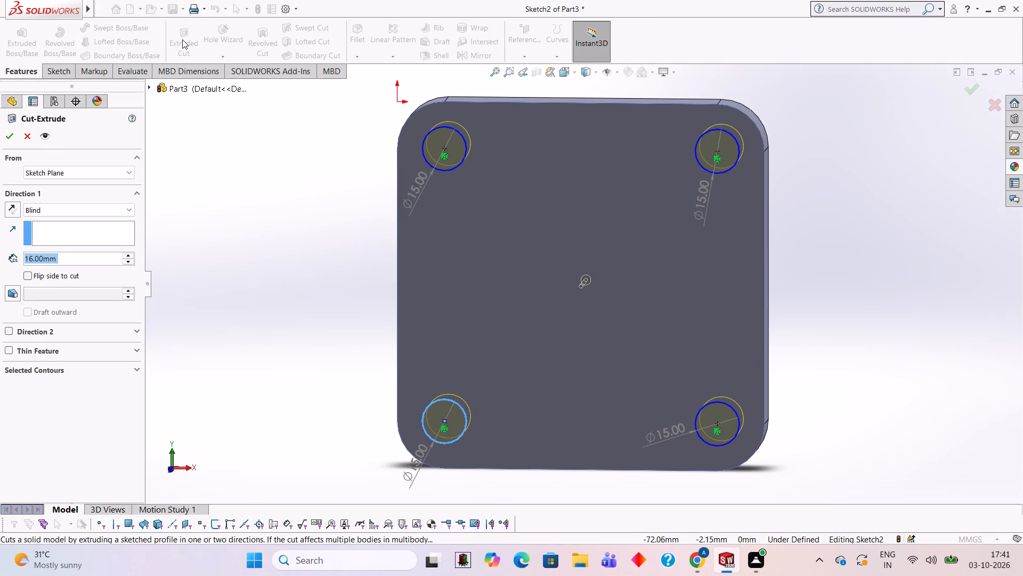
middle_click_drag(255, 196, 209, 261)
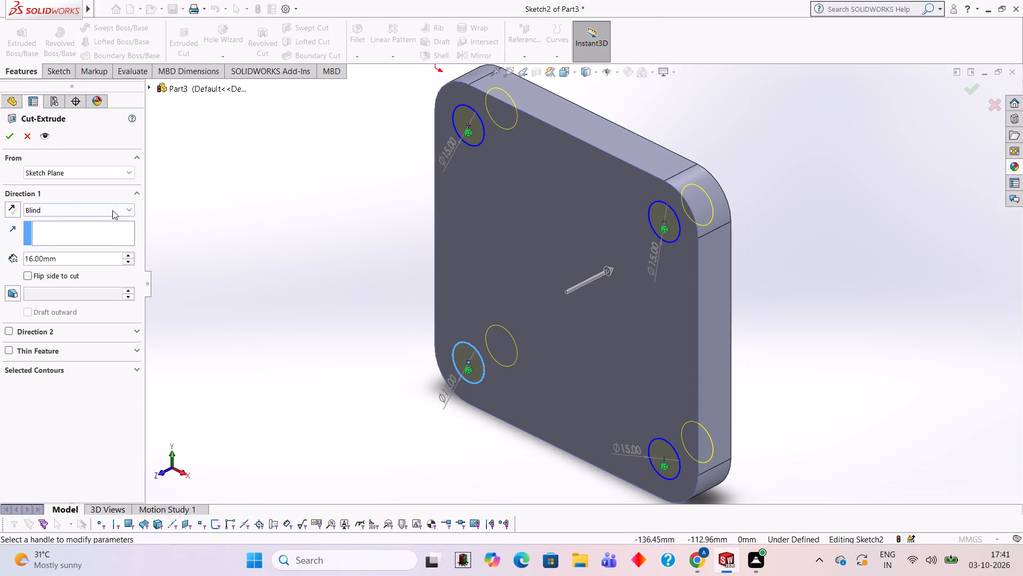
middle_click_drag(235, 195, 193, 175)
middle_click_drag(308, 180, 279, 167)
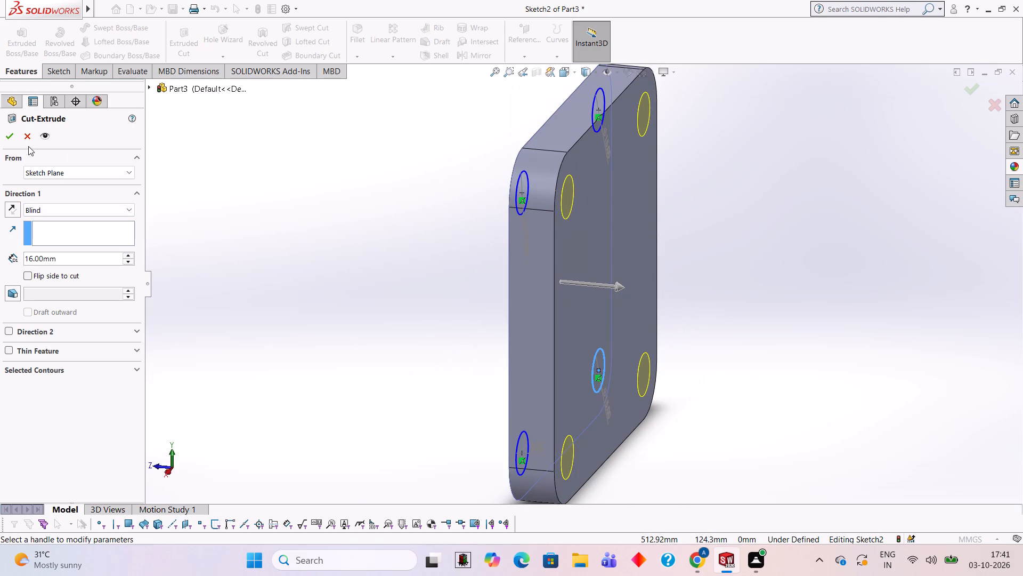
left_click(12, 139)
left_click(367, 198)
Start a sketch on the plate's front face and draw a 68 mm diameter circle at the plate's centre.
middle_click_drag(368, 198, 448, 245)
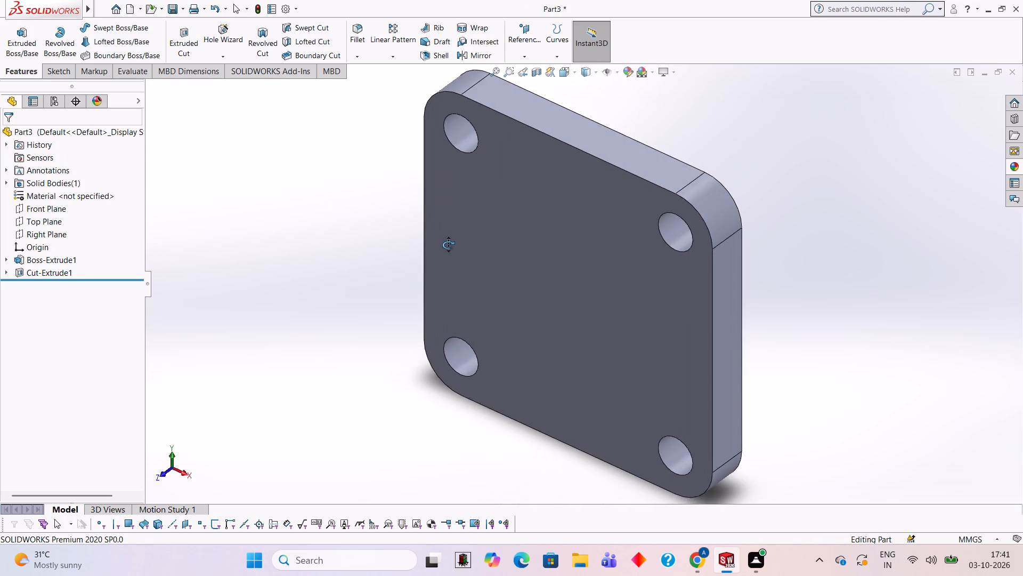
middle_click_drag(448, 245, 463, 234)
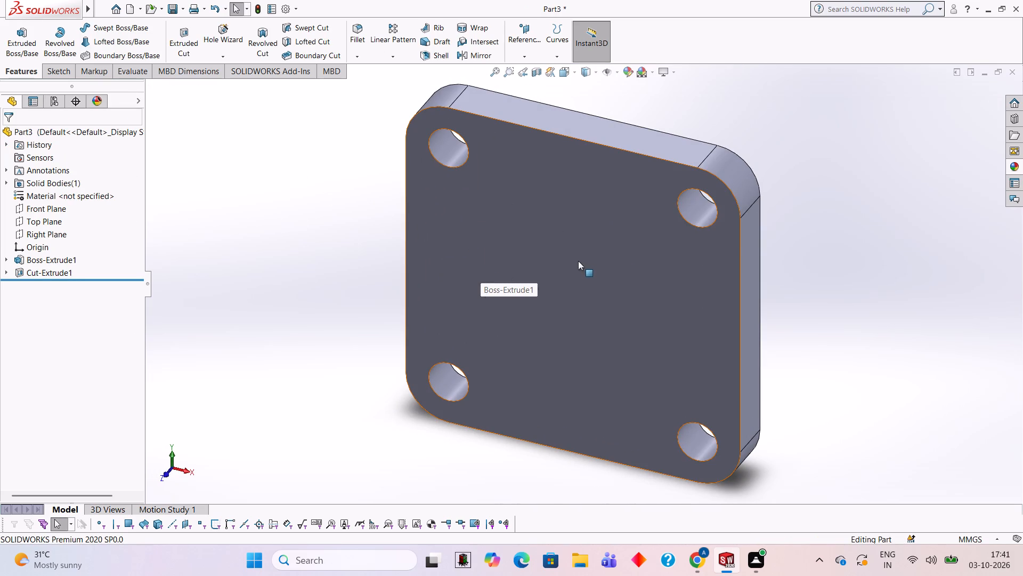
left_click(578, 261)
left_click(620, 232)
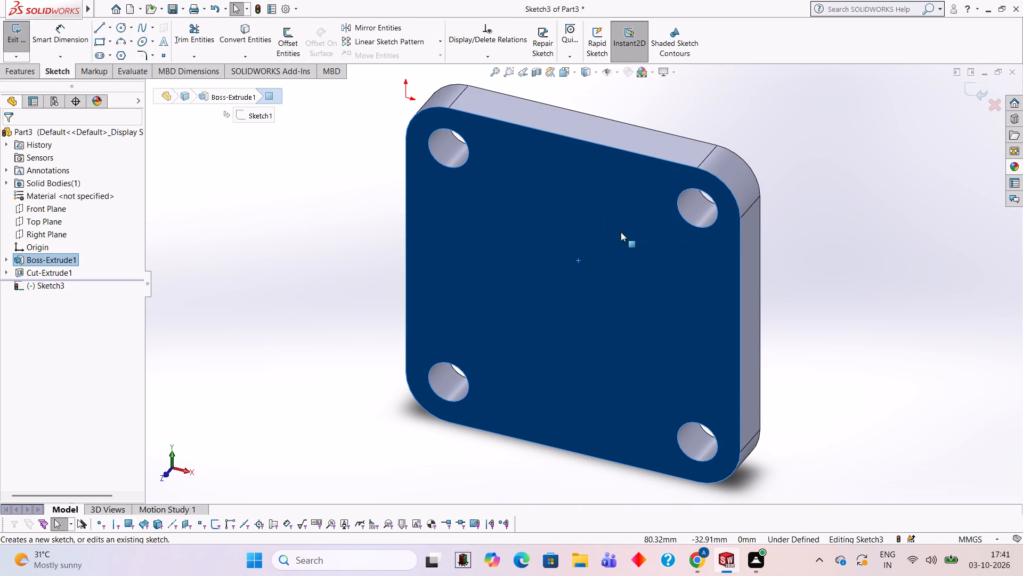
key("ctrl+8")
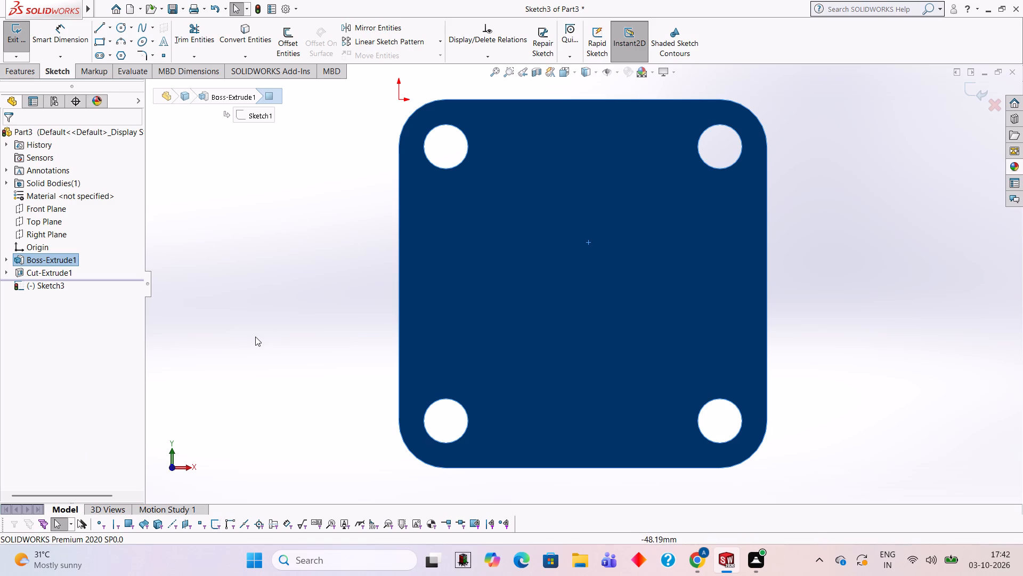
left_click(124, 32)
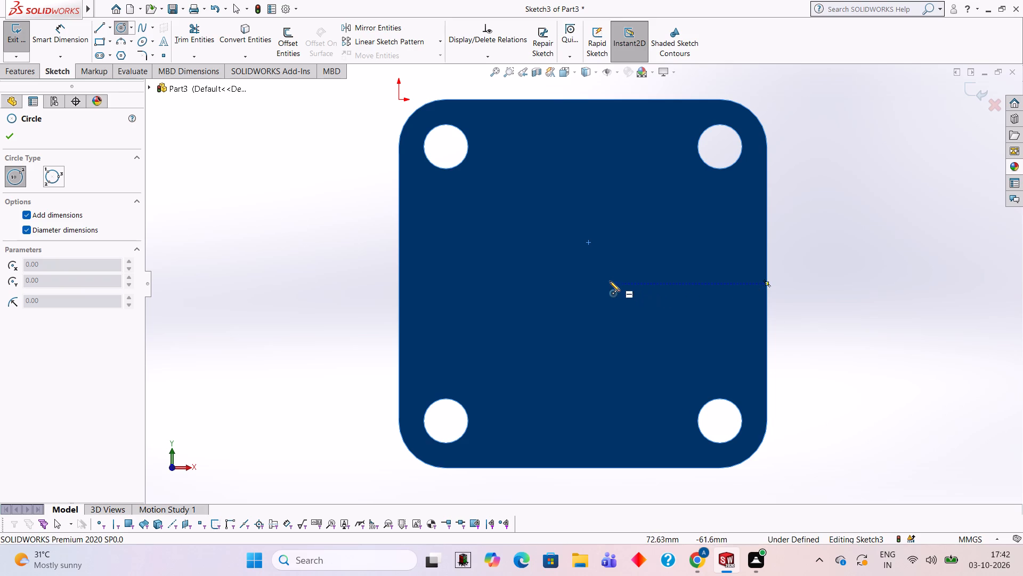
left_click(582, 283)
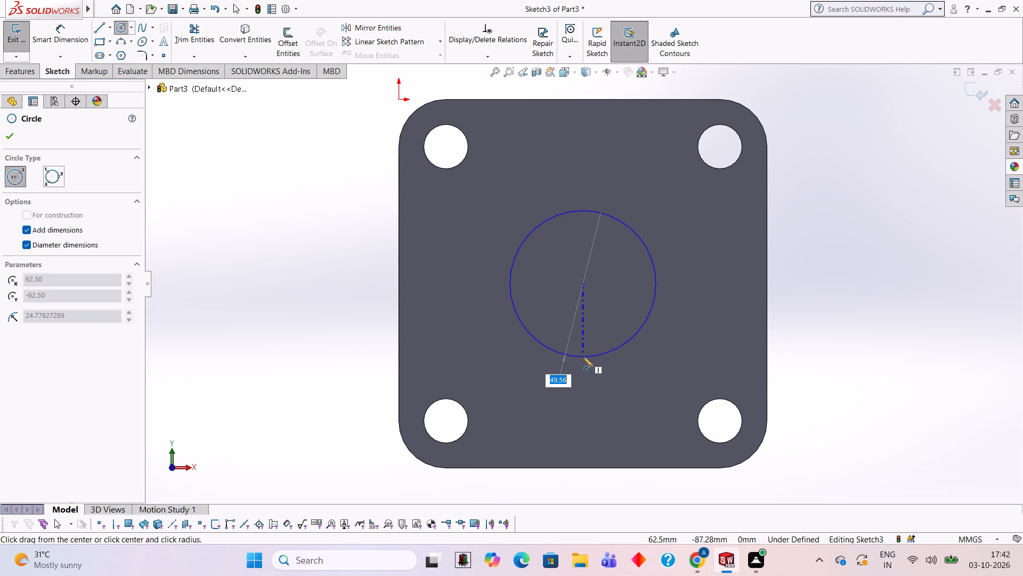
type("68")
key("Return")
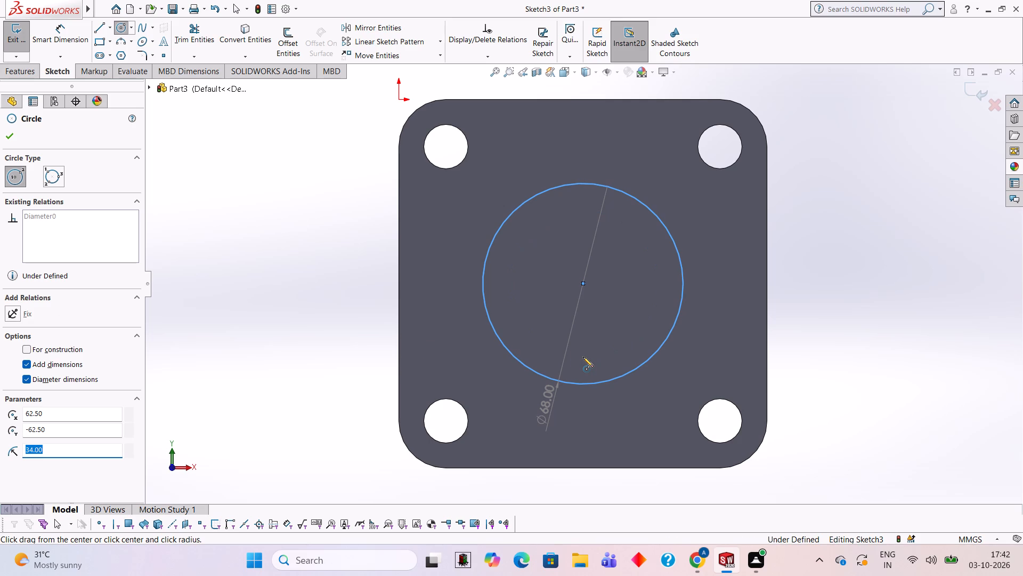
Extrude the 68 mm circle as a blind boss 54 mm outward from the plate, merged with the body.
left_click(18, 70)
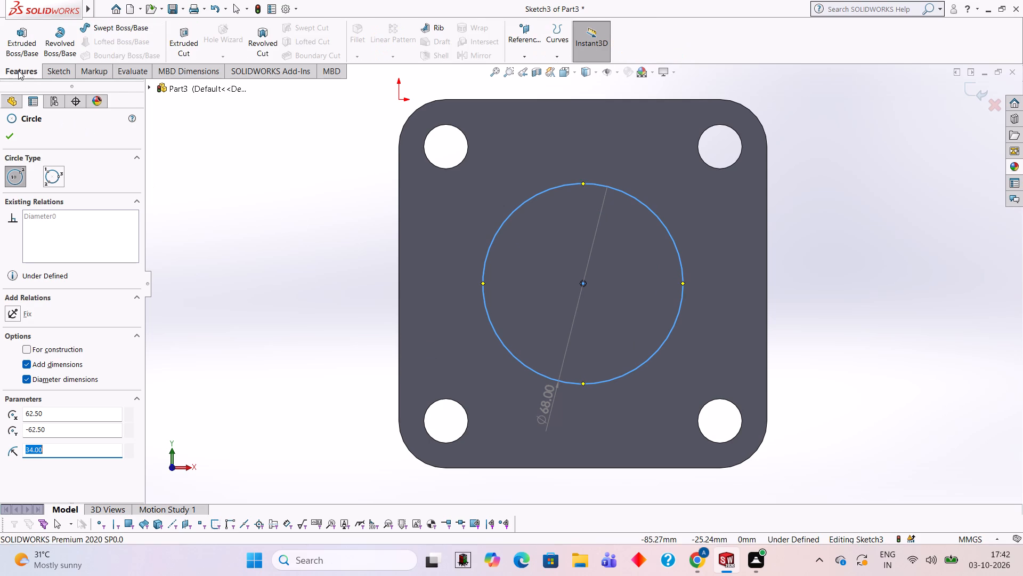
left_click(31, 38)
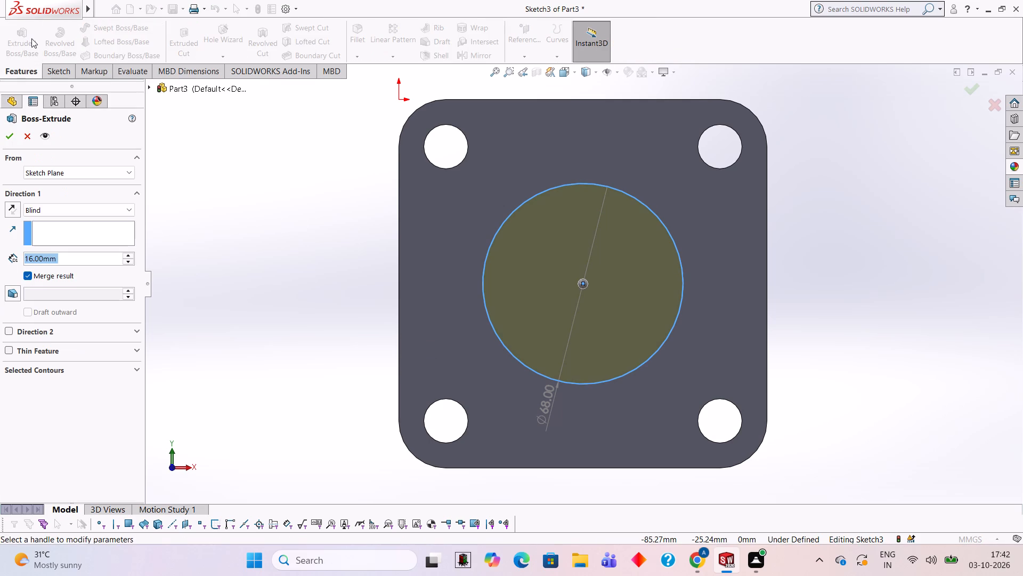
middle_click_drag(834, 188, 767, 195)
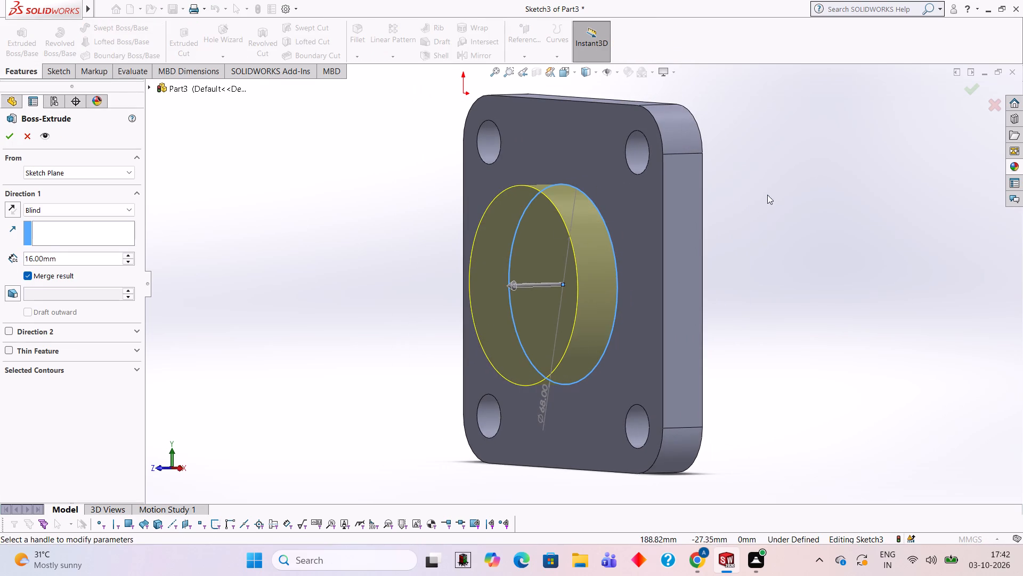
left_click(107, 257)
key("BackSpace")
key("BackSpace")
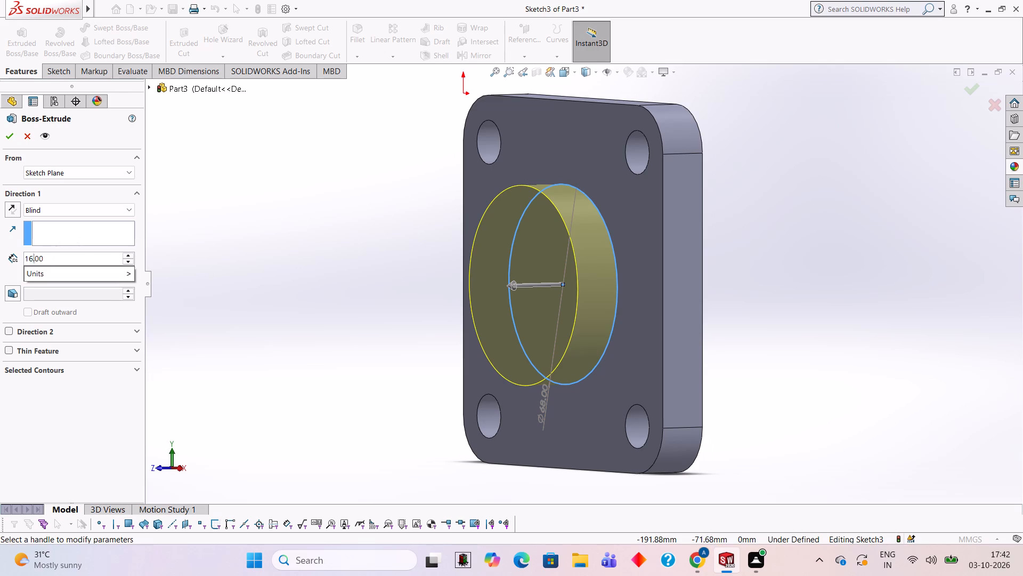
key("BackSpace")
key("BackSpace")
key("BackSpace")
key("BackSpace")
key("BackSpace")
key("BackSpace")
type("54")
key("Return")
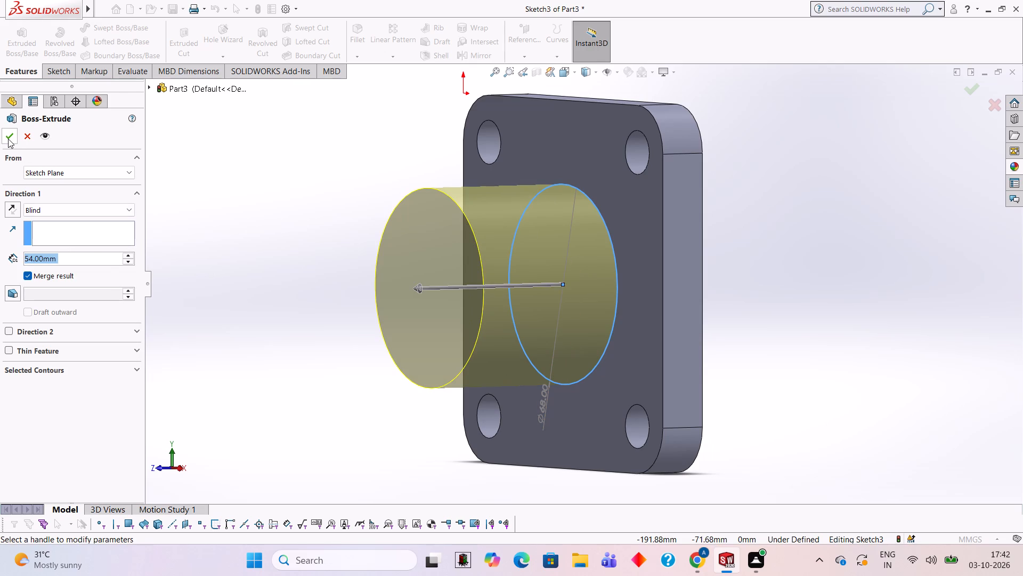
left_click(8, 139)
left_click(296, 199)
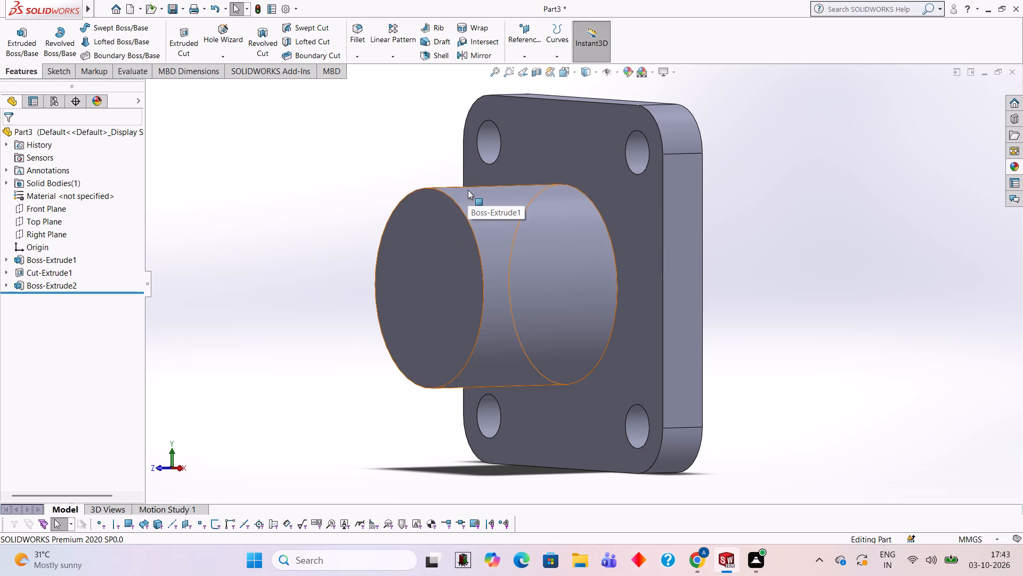
Add a 3 mm × 45° chamfer to the circular edge where the cylindrical boss meets the plate.
middle_click_drag(710, 227, 719, 230)
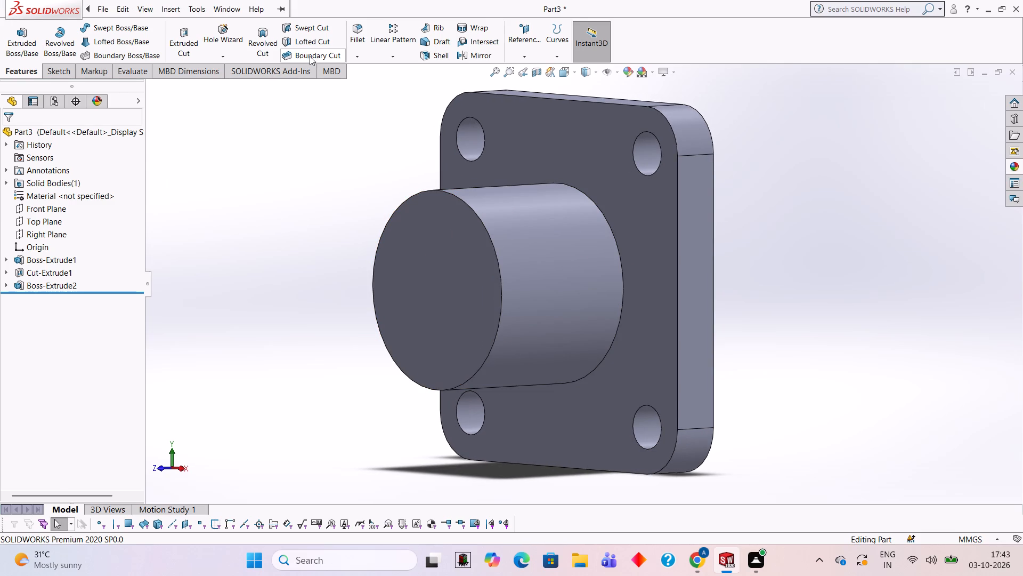
left_click(362, 58)
left_click(376, 81)
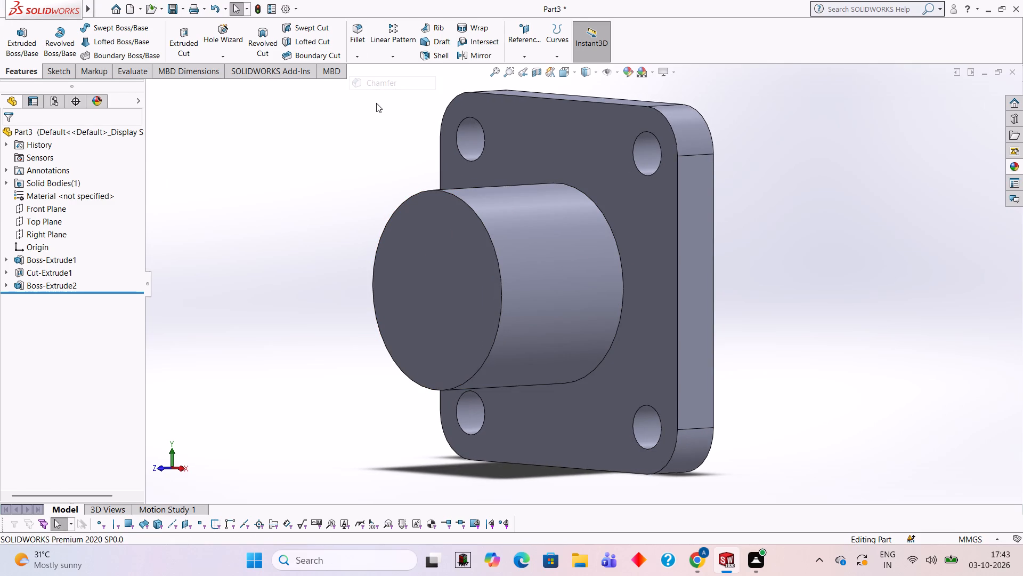
left_click(623, 282)
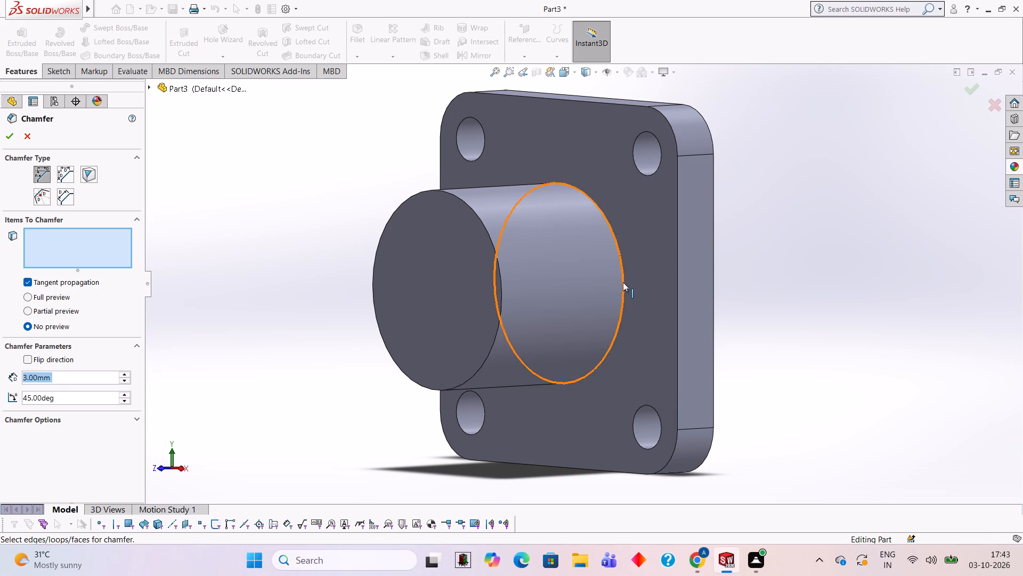
key("Return")
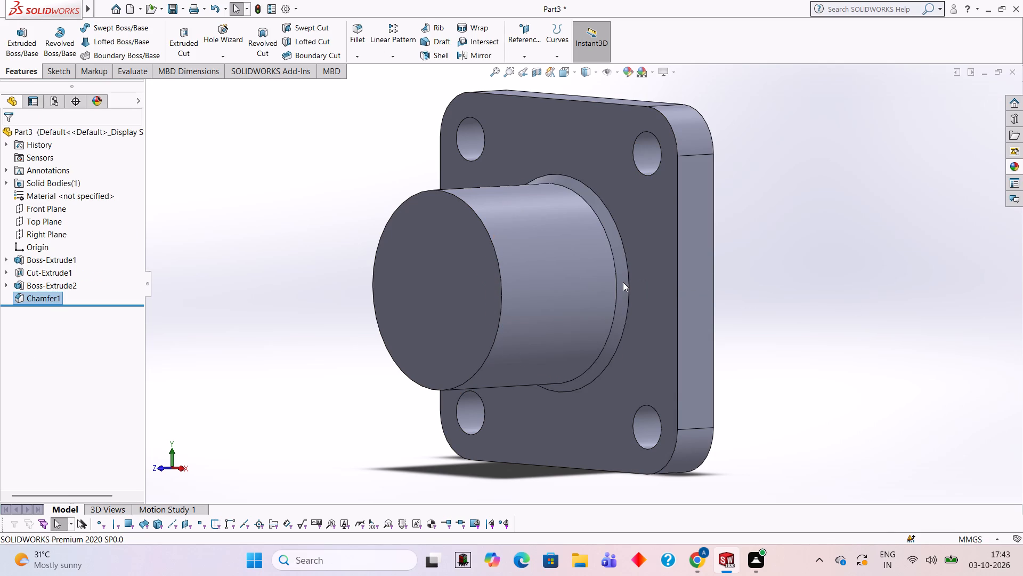
Start a sketch on the boss's end face and draw a concentric 28 mm diameter circle.
middle_click_drag(791, 224, 801, 224)
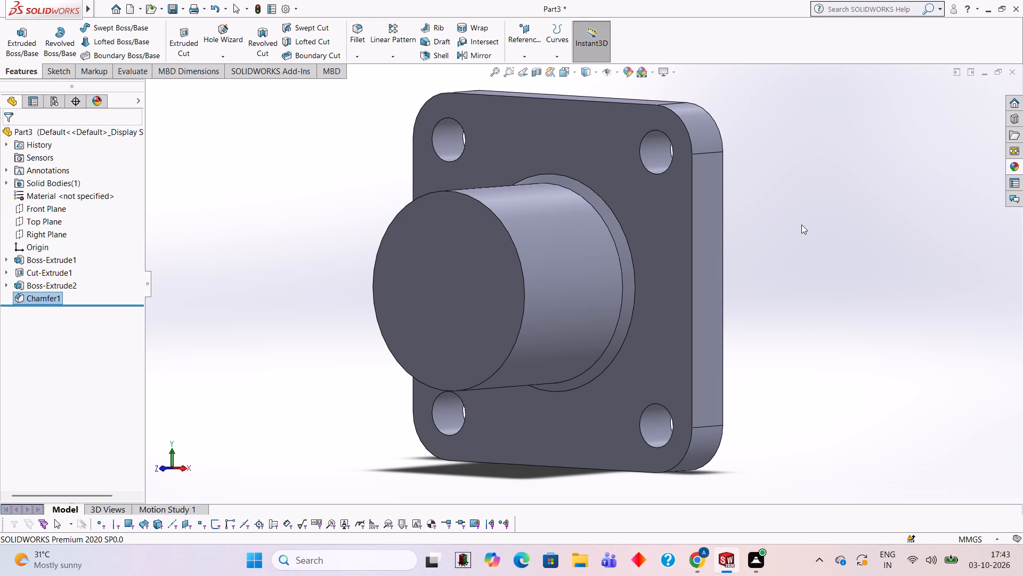
left_click(459, 252)
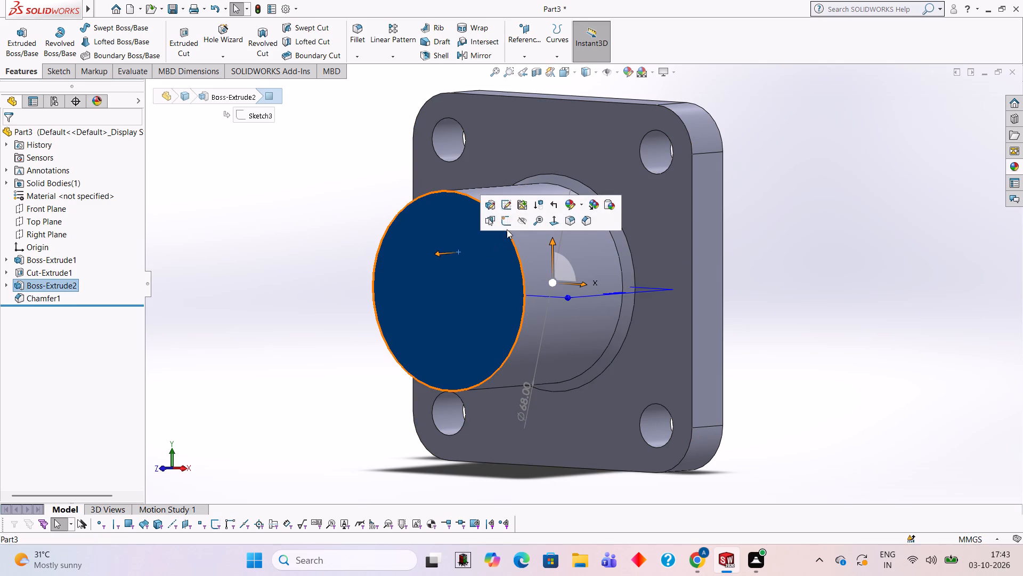
left_click(506, 217)
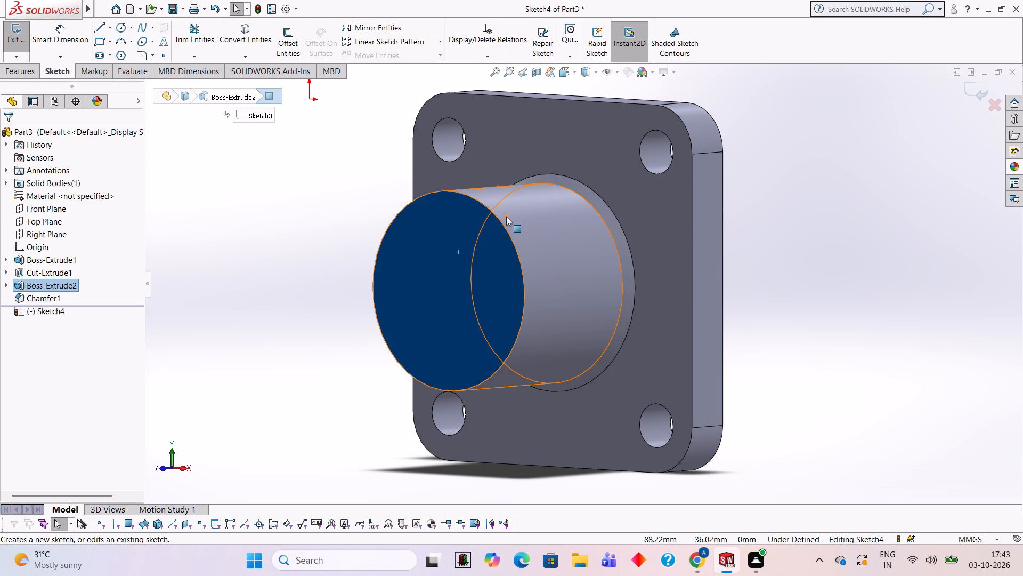
key("ctrl+8")
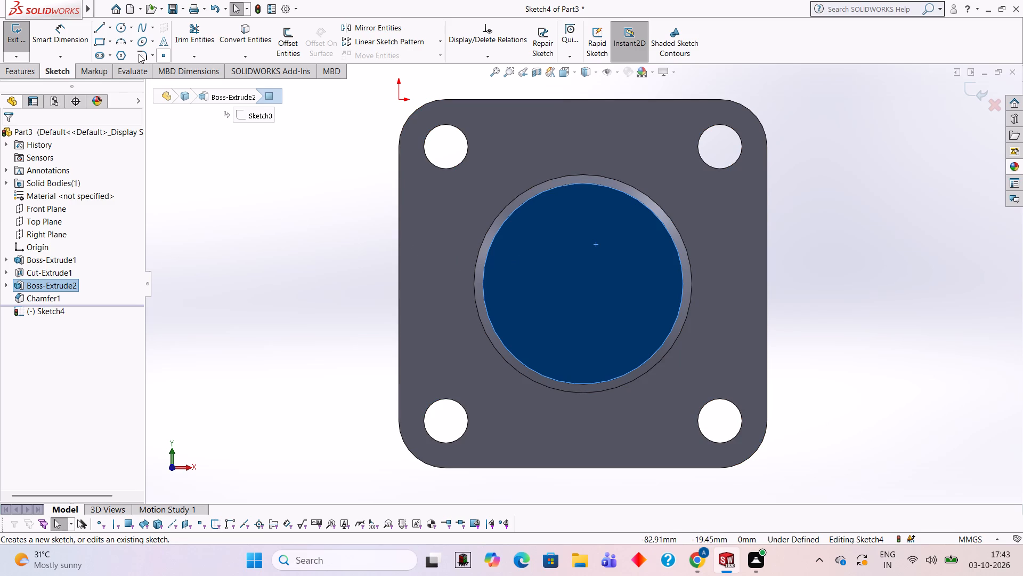
left_click(122, 28)
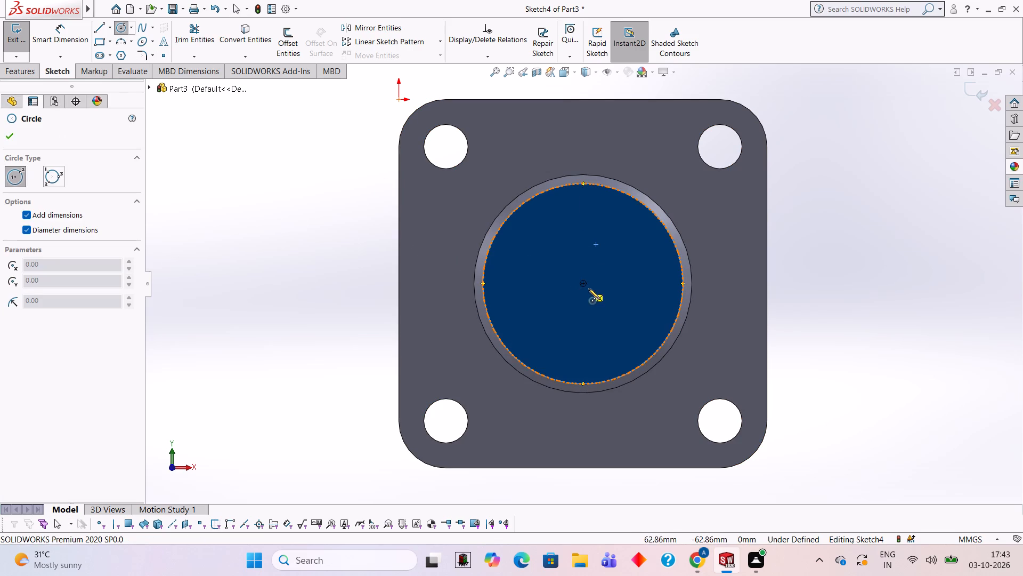
left_click(582, 285)
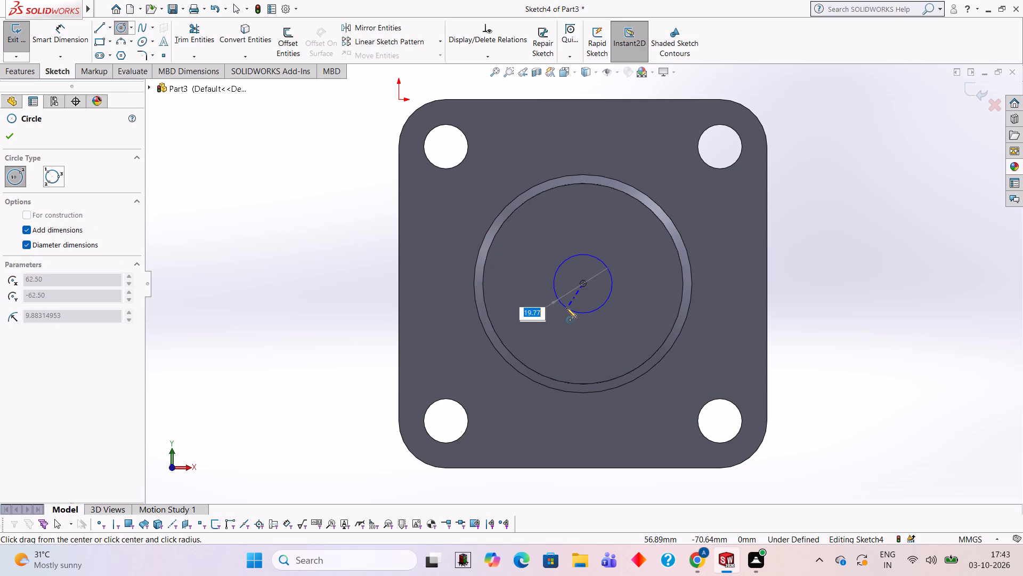
type("28")
key("Return")
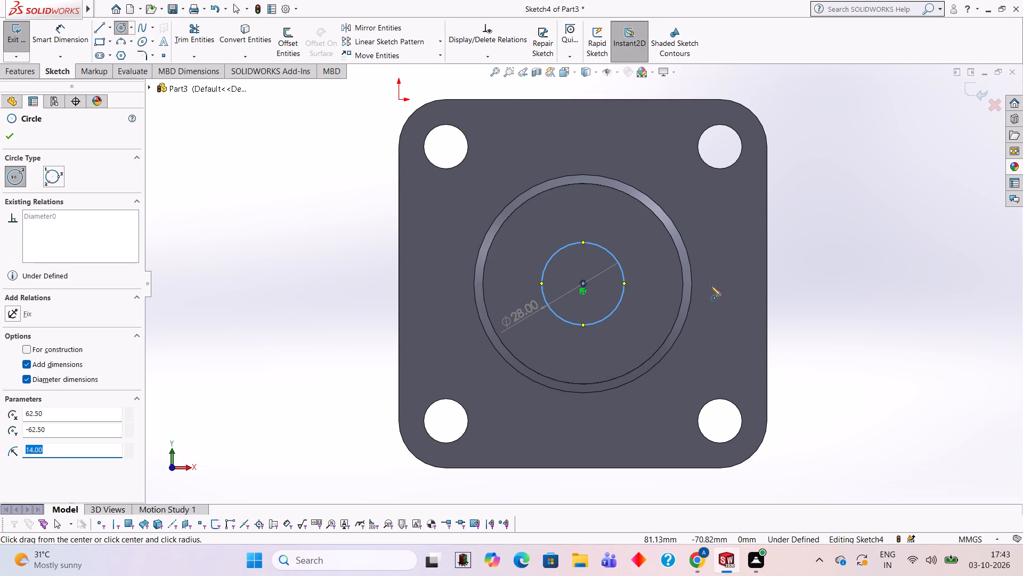
Cut-extrude the 28 mm circle as a blind cut 54 mm deep into the cylindrical boss.
left_click(31, 71)
left_click(194, 38)
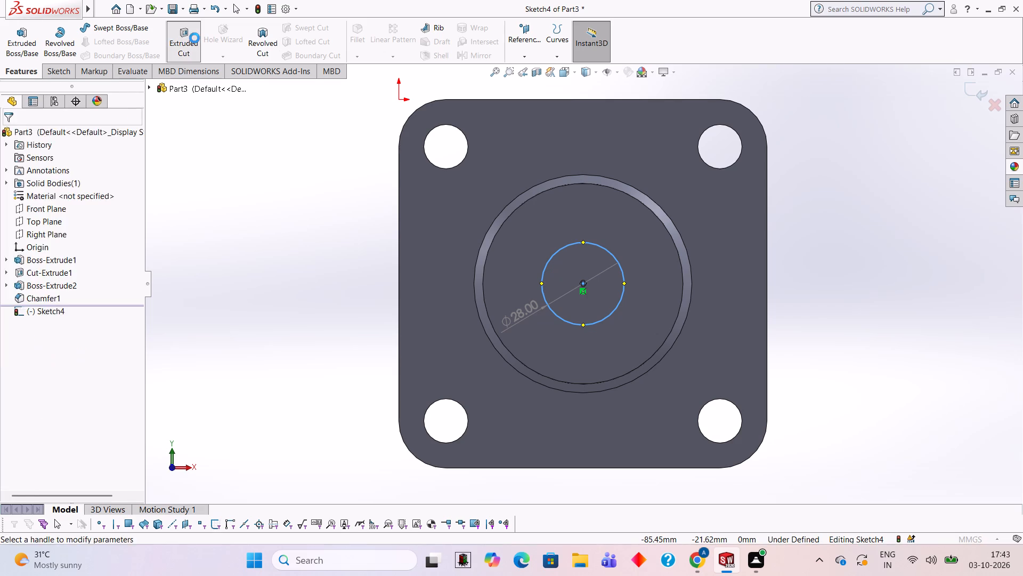
middle_click_drag(813, 192, 713, 180)
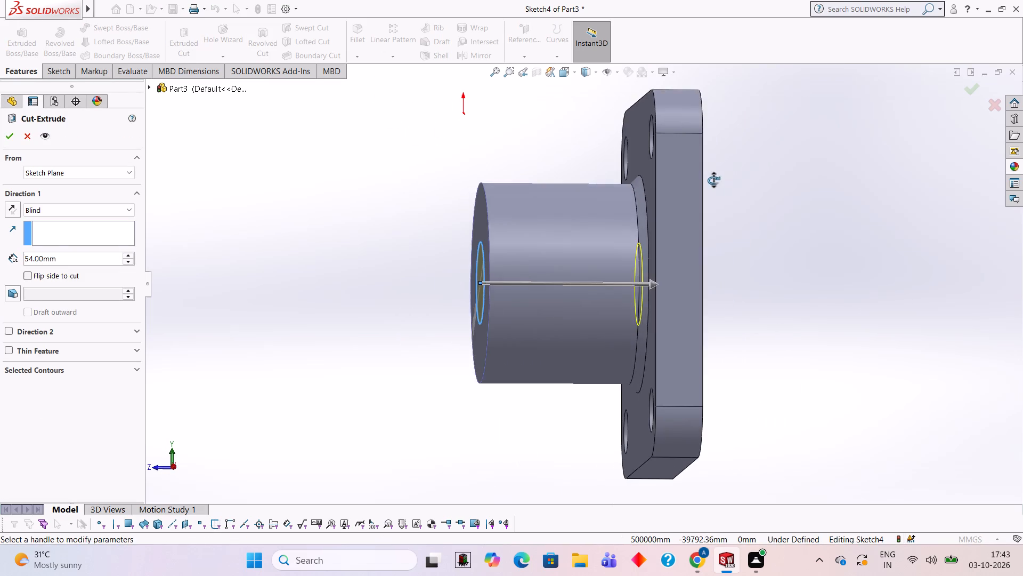
middle_click_drag(713, 180, 717, 193)
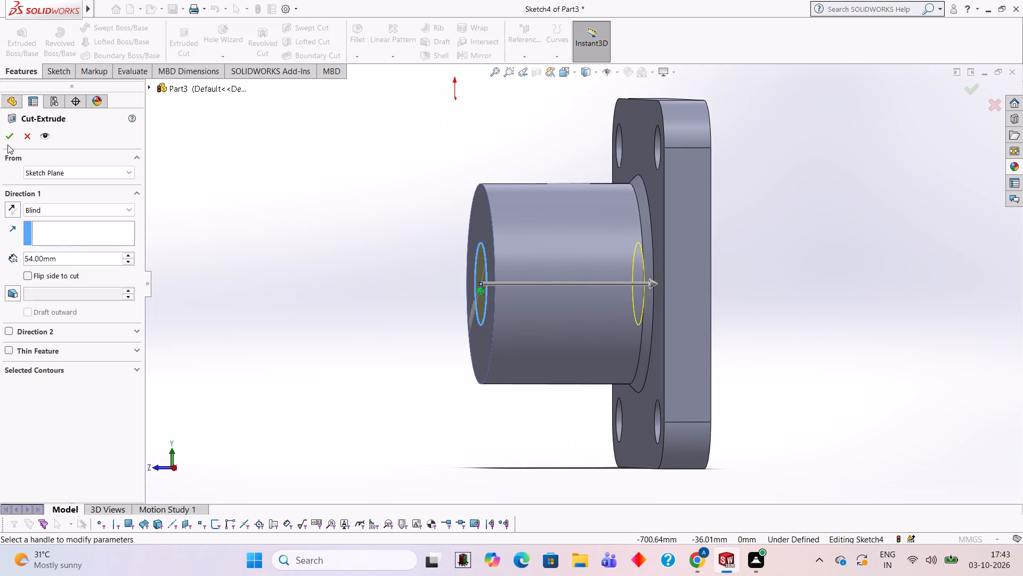
left_click(9, 138)
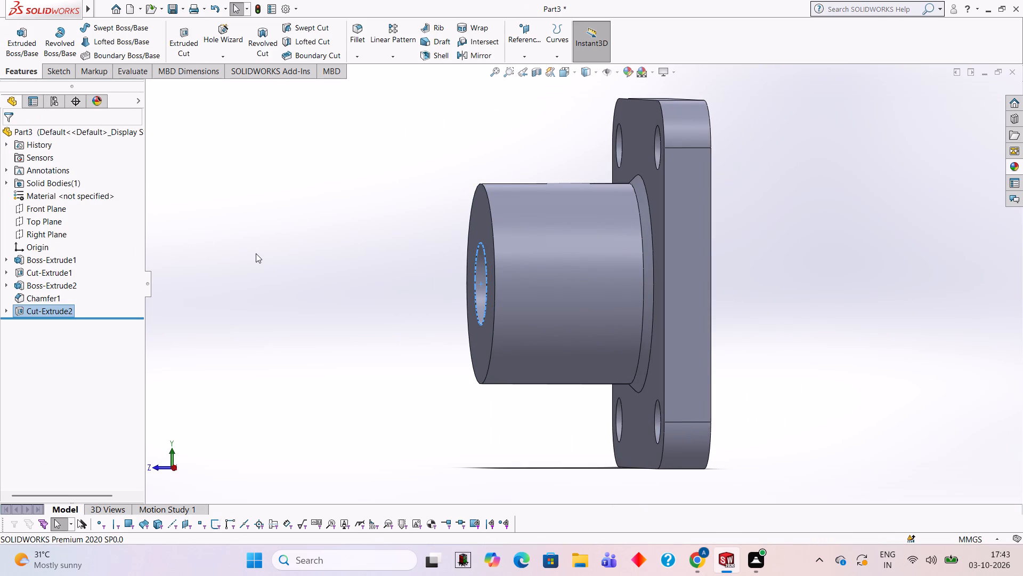
left_click(256, 253)
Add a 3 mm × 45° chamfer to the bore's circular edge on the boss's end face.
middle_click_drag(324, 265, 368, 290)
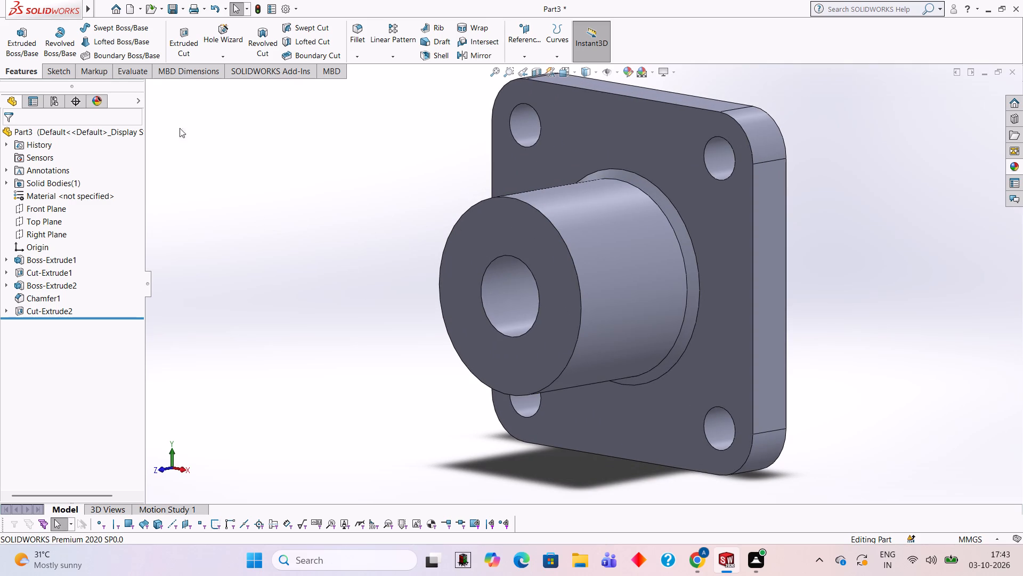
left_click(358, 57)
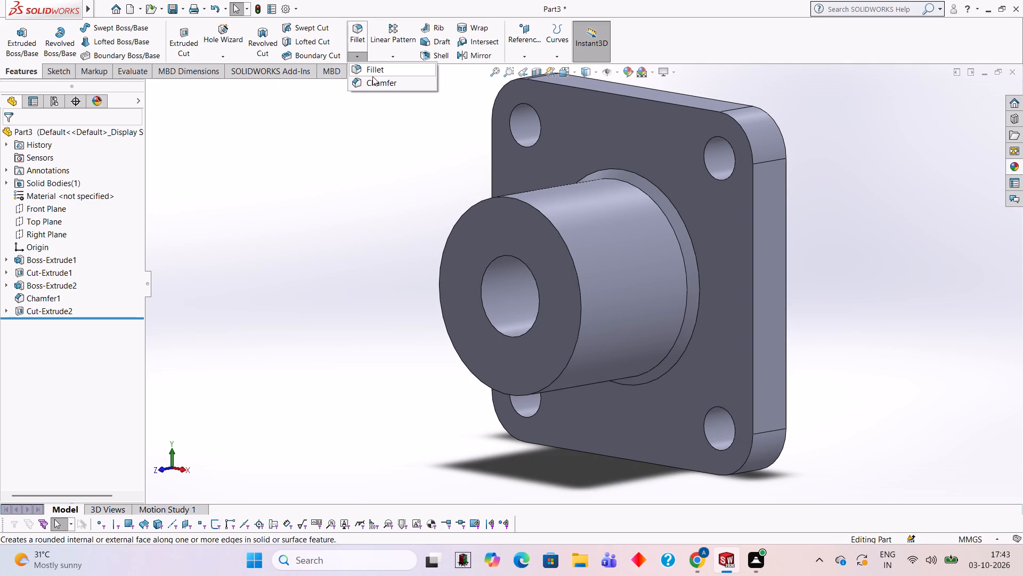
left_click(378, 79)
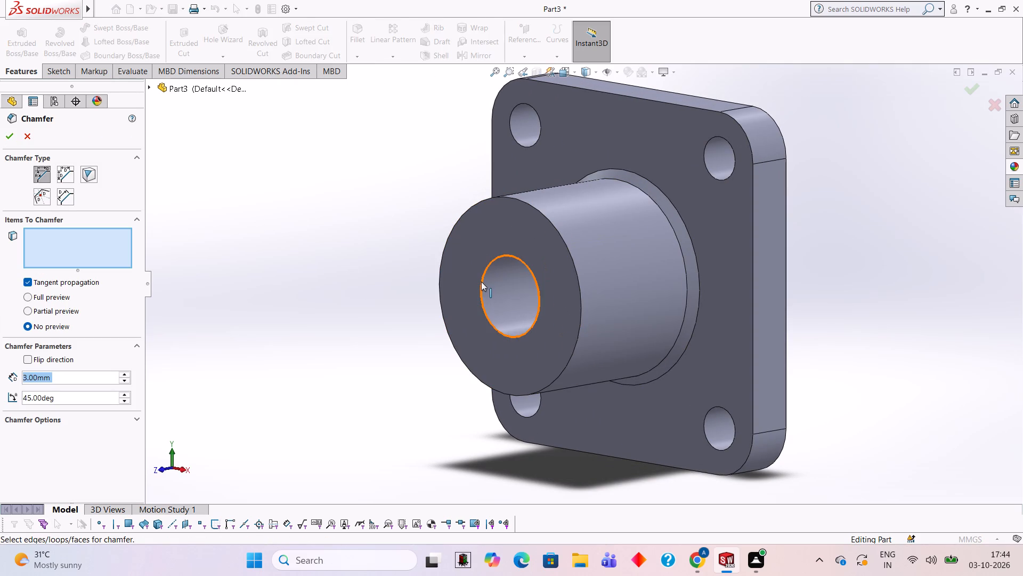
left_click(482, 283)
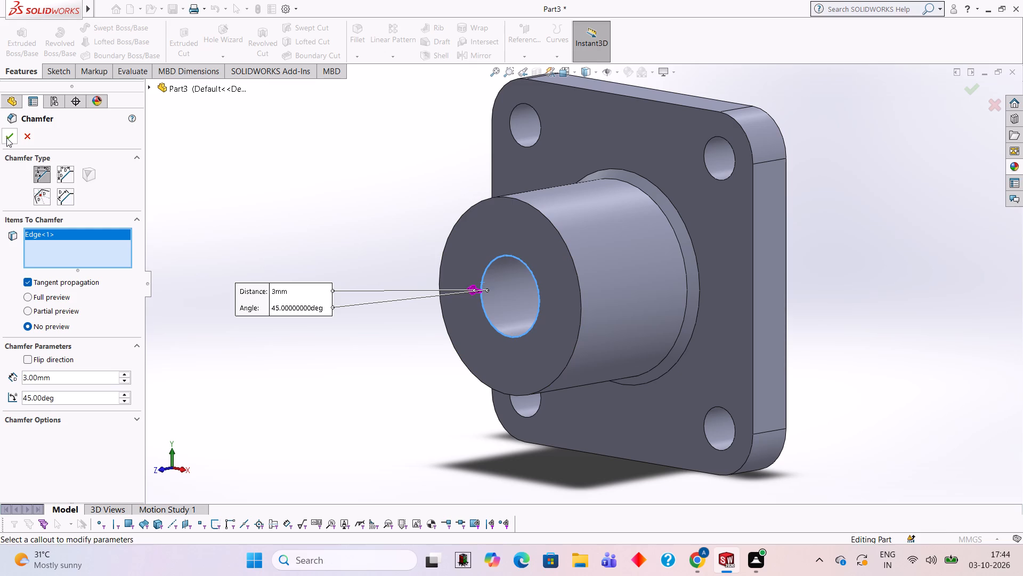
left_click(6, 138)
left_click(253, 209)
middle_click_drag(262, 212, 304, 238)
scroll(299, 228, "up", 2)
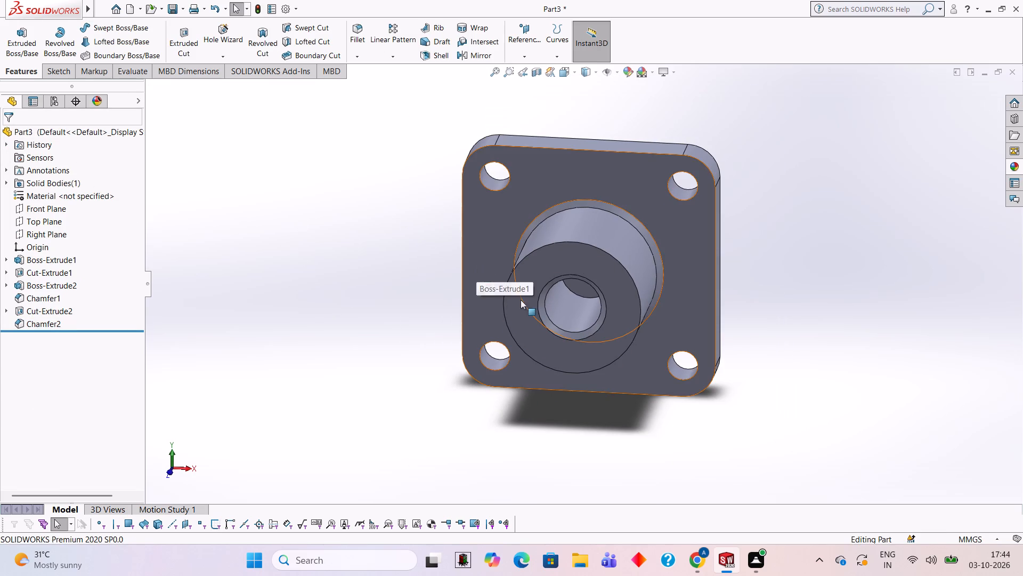
Undo the bore-edge chamfer, the 28 mm bore cut with its sketch, and the chamfer at the boss's base.
key("ctrl+z")
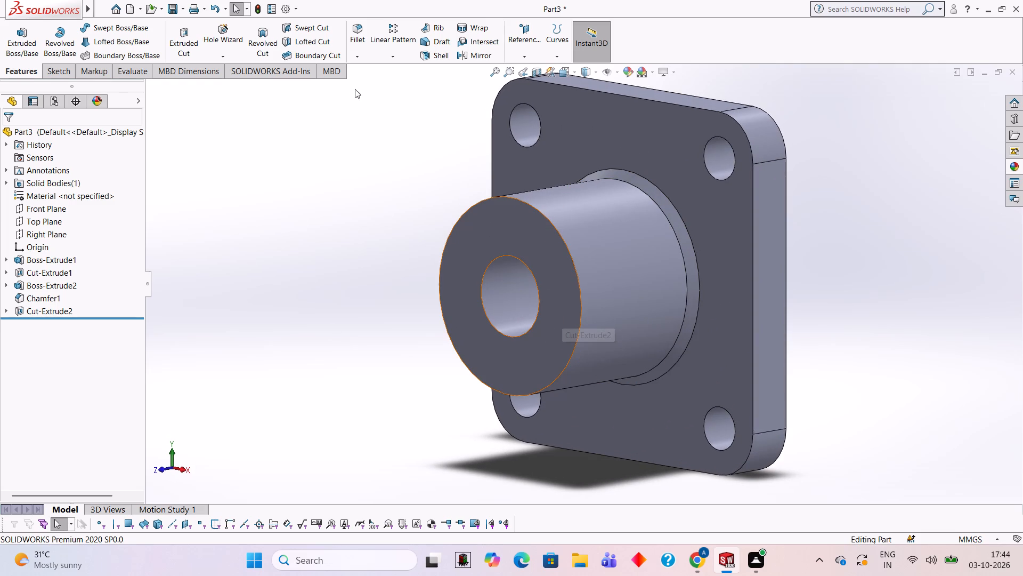
key("ctrl+z")
key("ctrl+z")
key("ctrl+z")
key("ctrl+z")
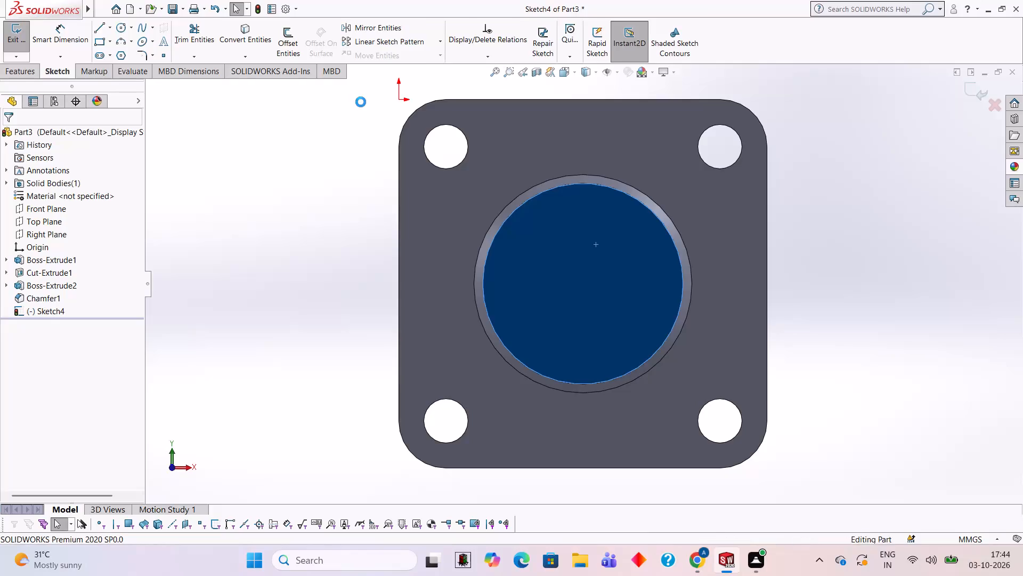
key("ctrl+z")
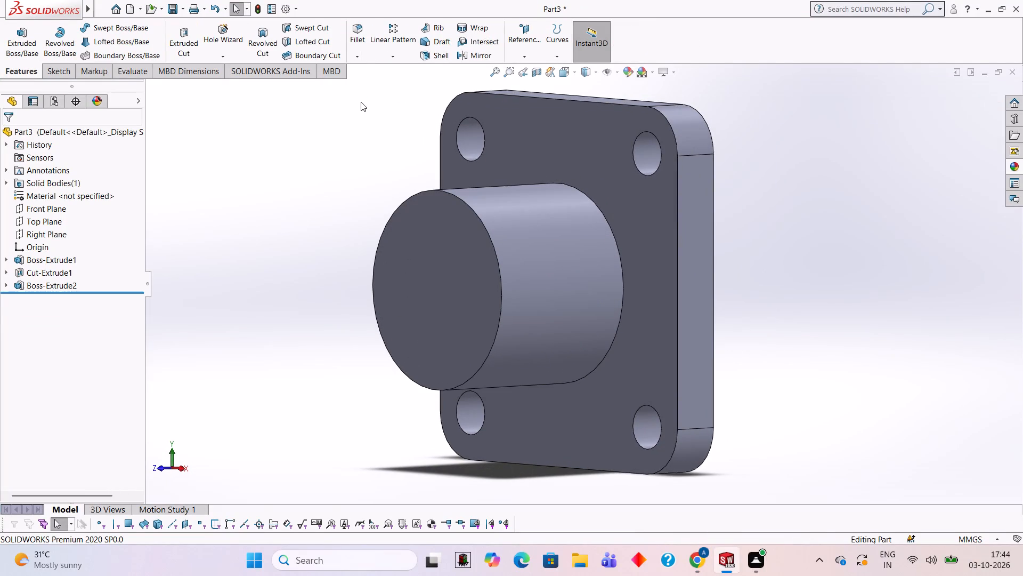
Add a 2 mm × 45° chamfer to the circular edge where the cylindrical boss meets the plate.
left_click(360, 58)
left_click(359, 79)
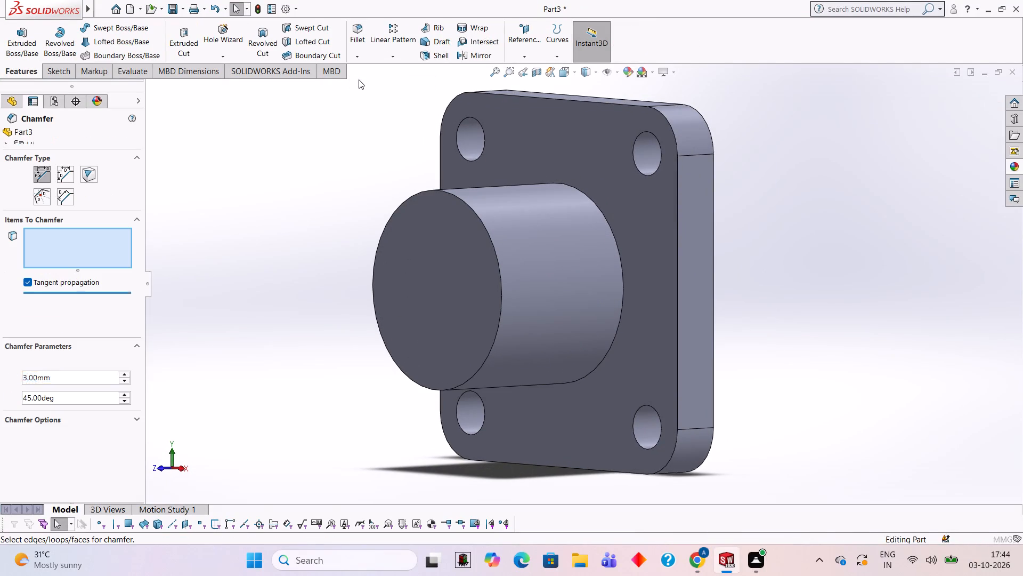
key("2")
key("Return")
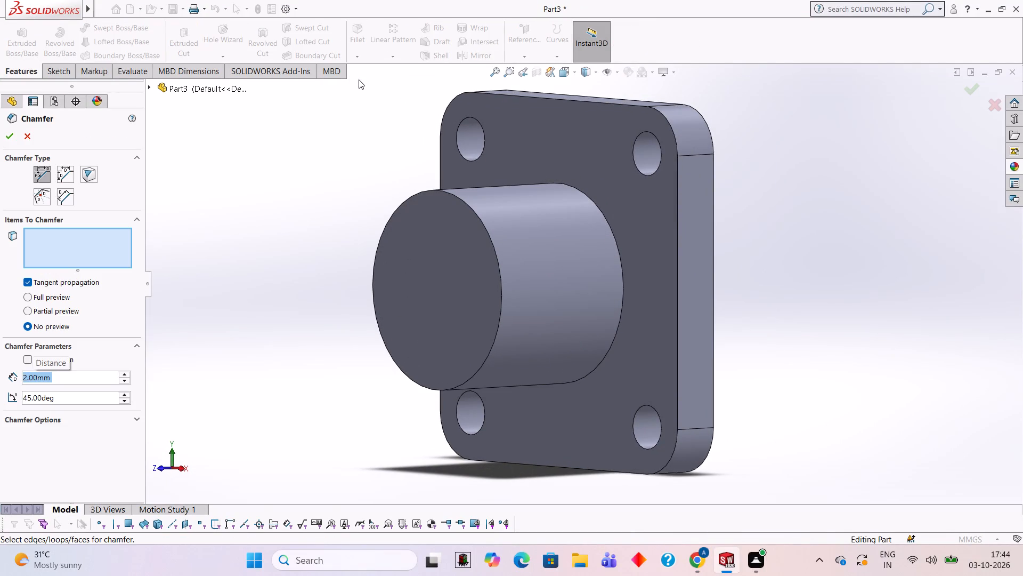
left_click(623, 294)
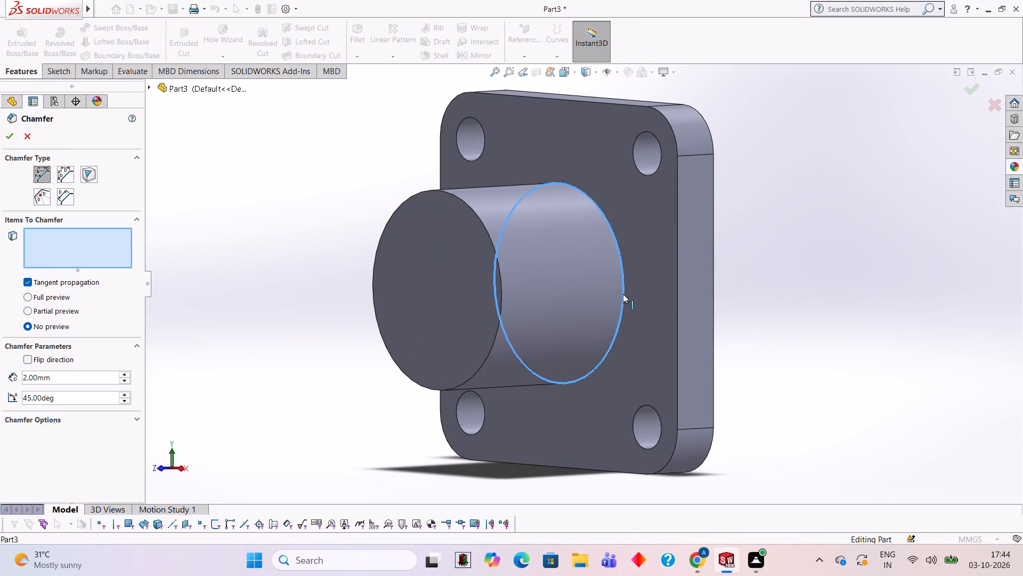
key("Return")
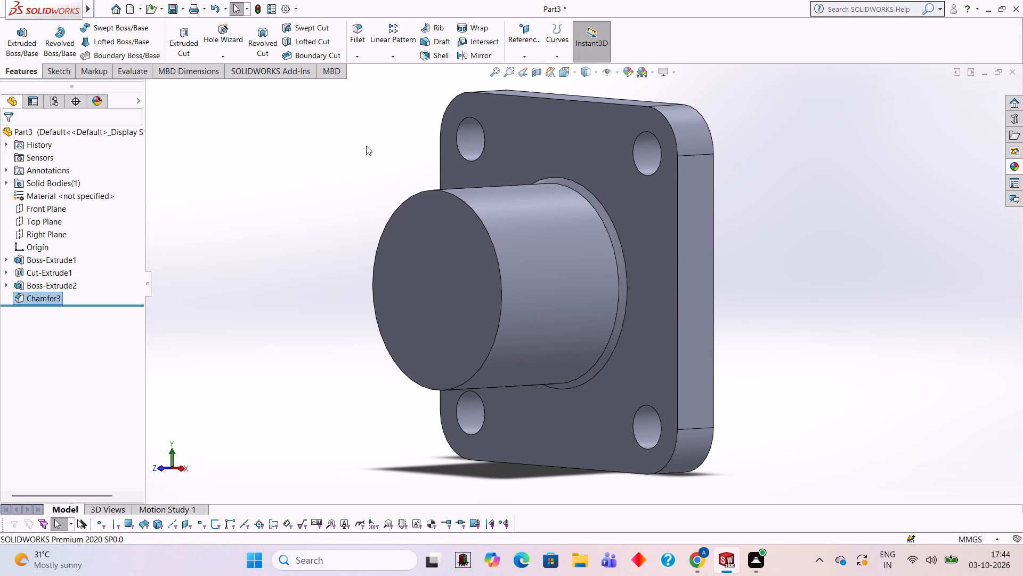
Start a sketch on the boss's end face and draw a concentric 28 mm diameter circle.
left_click(428, 284)
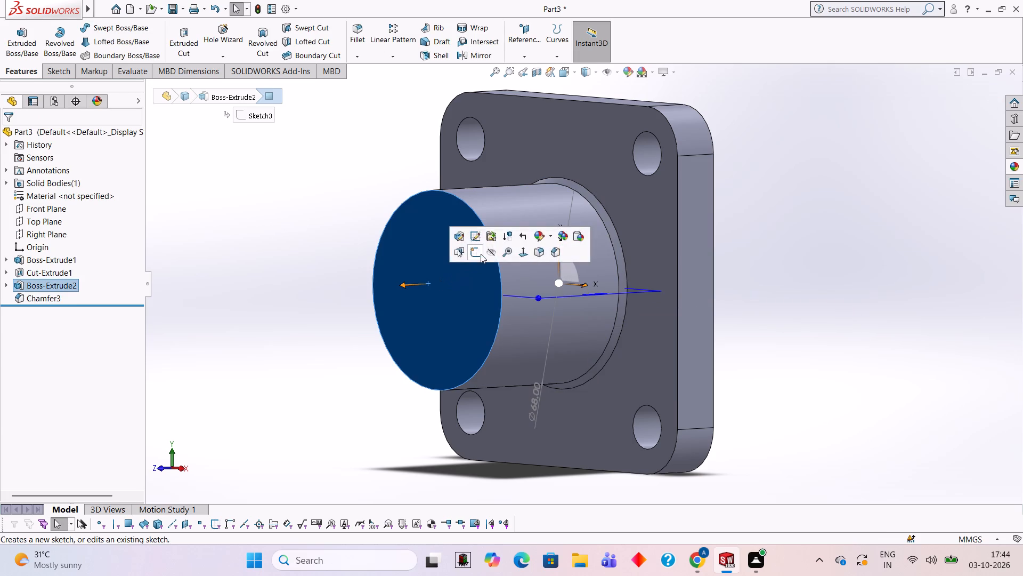
left_click(482, 252)
key("ctrl+8")
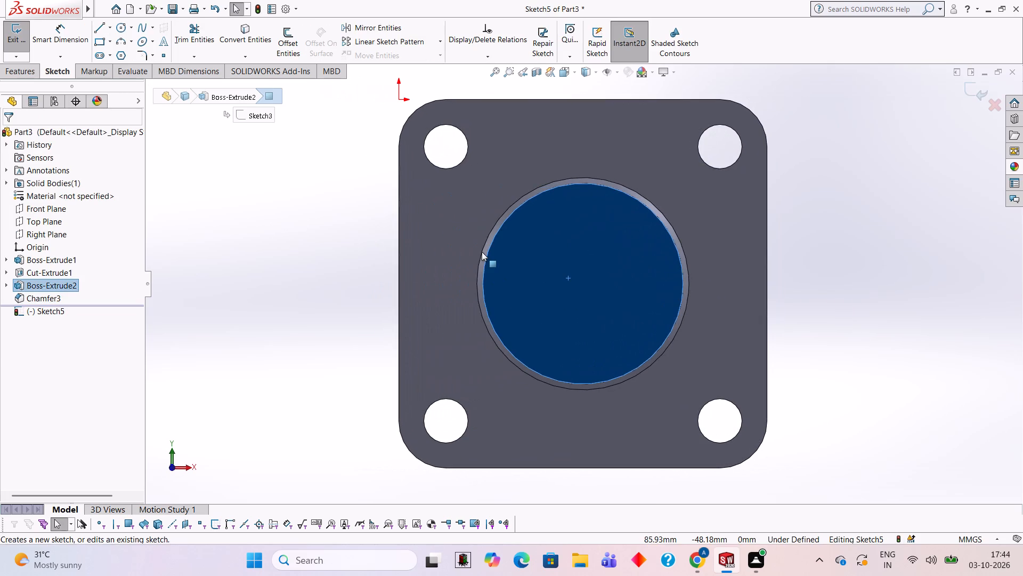
left_click(358, 147)
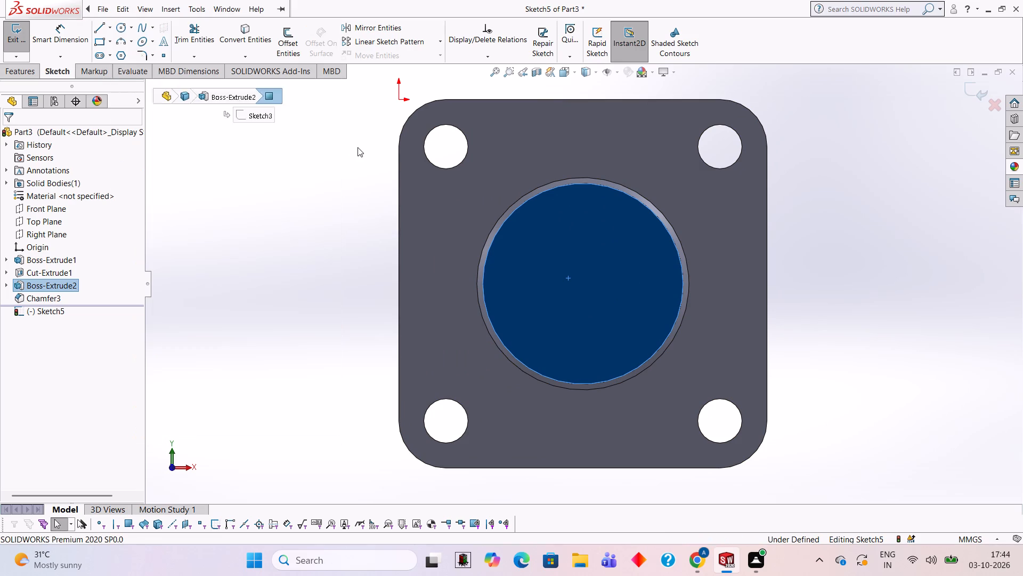
left_click(121, 32)
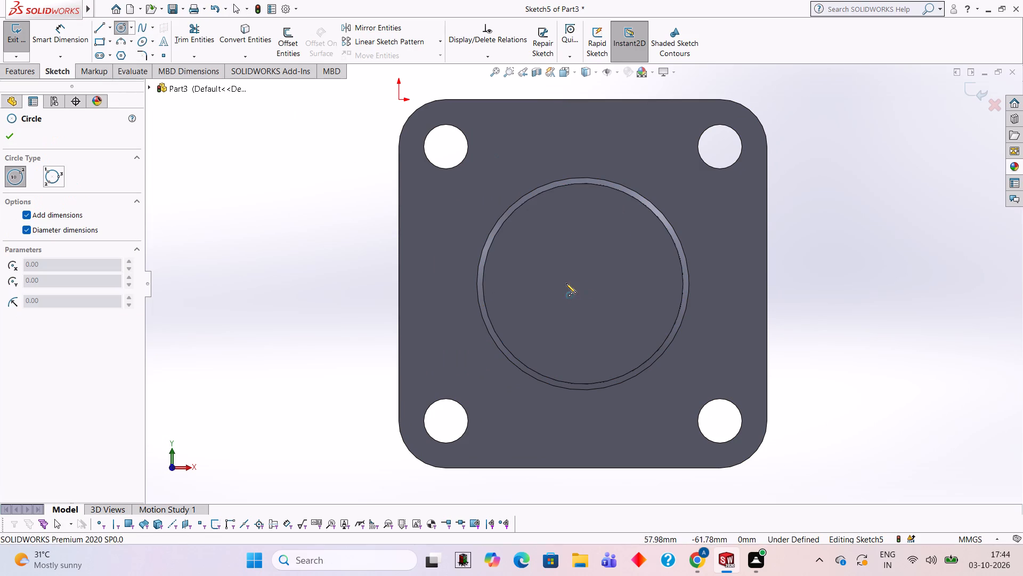
left_click(581, 283)
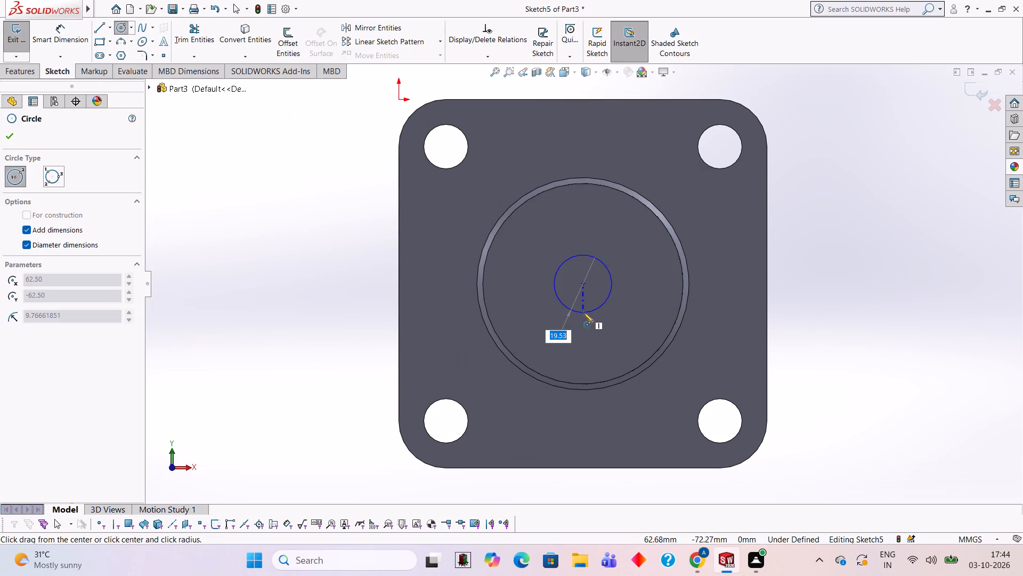
type("28")
key("Return")
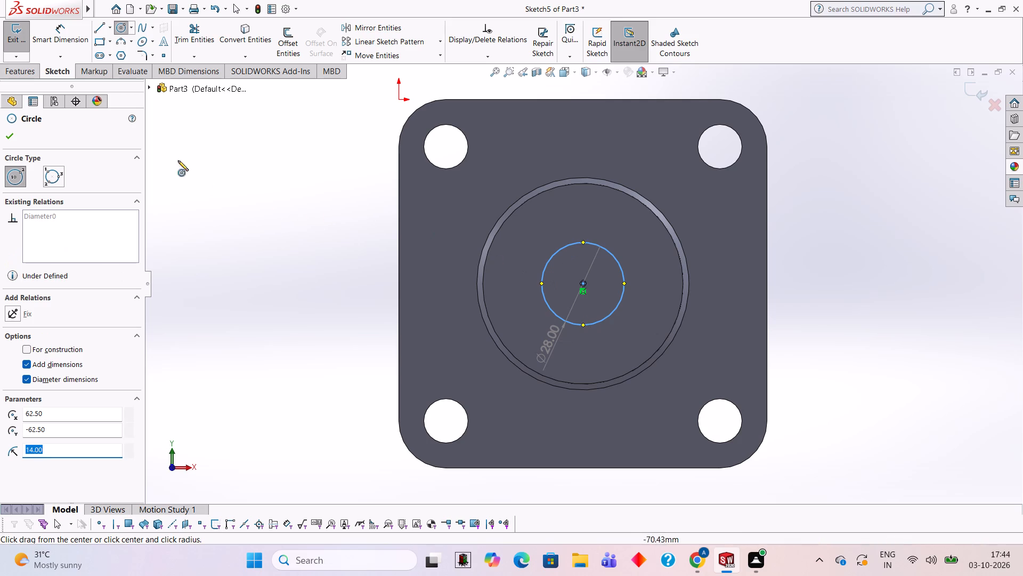
Cut-extrude the 28 mm circle as a blind cut 54 mm deep into the cylindrical boss.
left_click(38, 74)
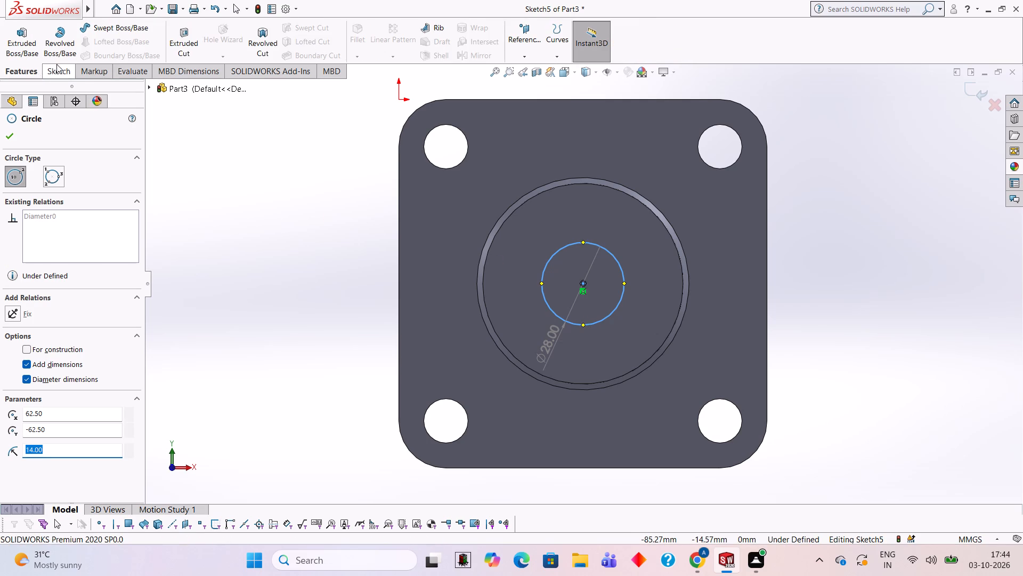
left_click(175, 44)
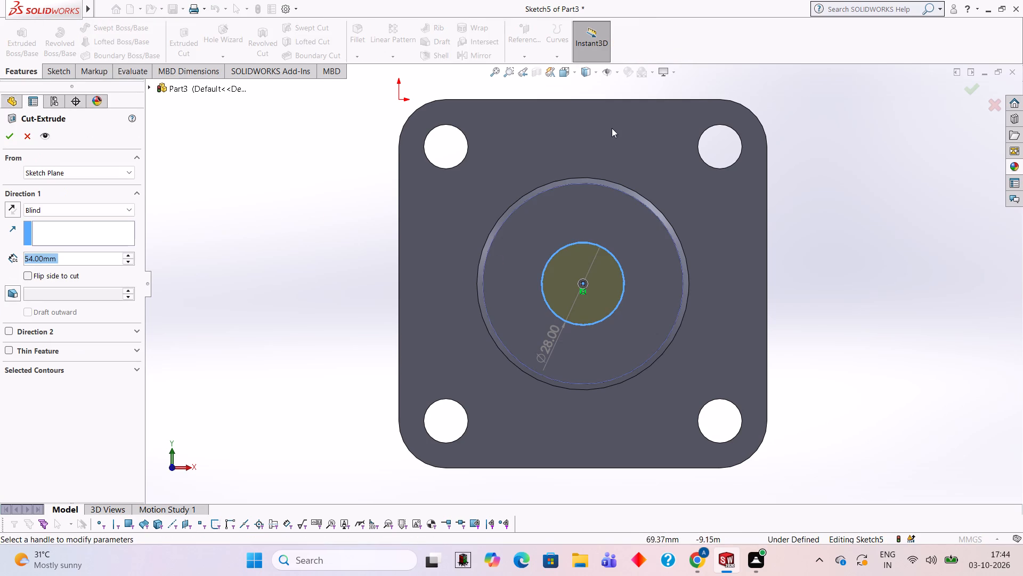
middle_click_drag(864, 168, 762, 182)
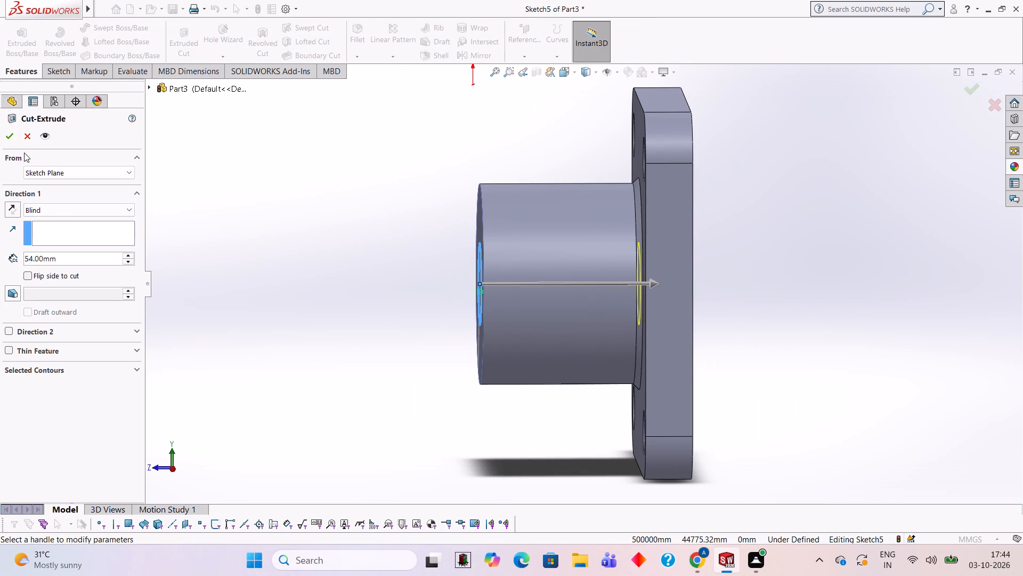
left_click(10, 136)
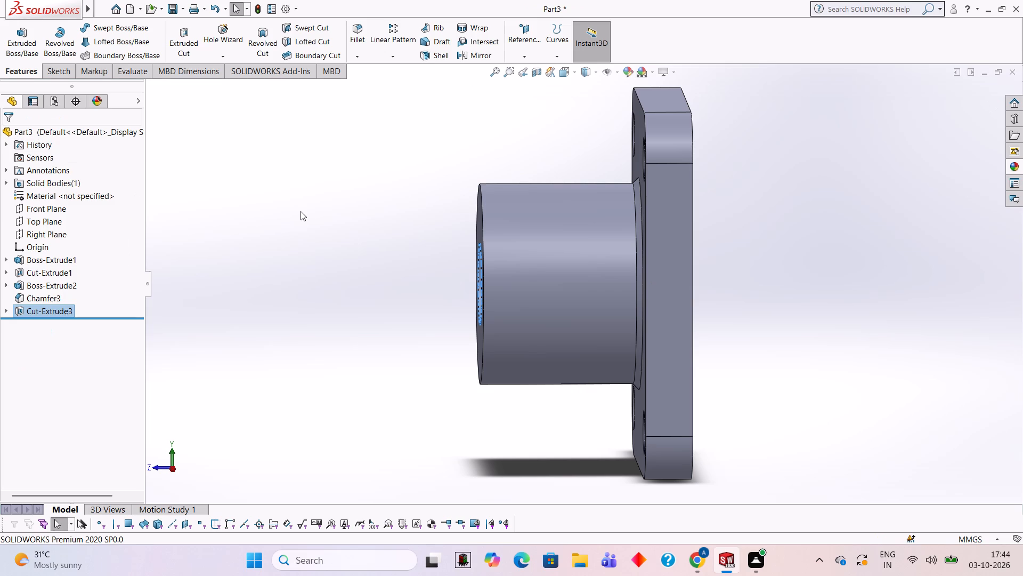
left_click(302, 206)
Add a 2 mm × 45° chamfer to the bore's circular edge on the boss's end face.
middle_click_drag(306, 207, 361, 238)
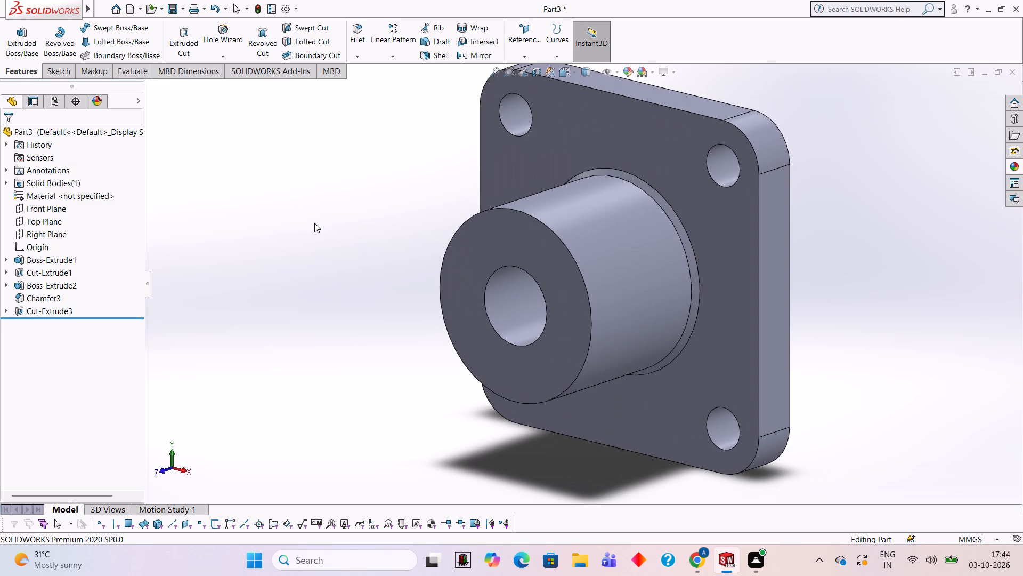
left_click(356, 52)
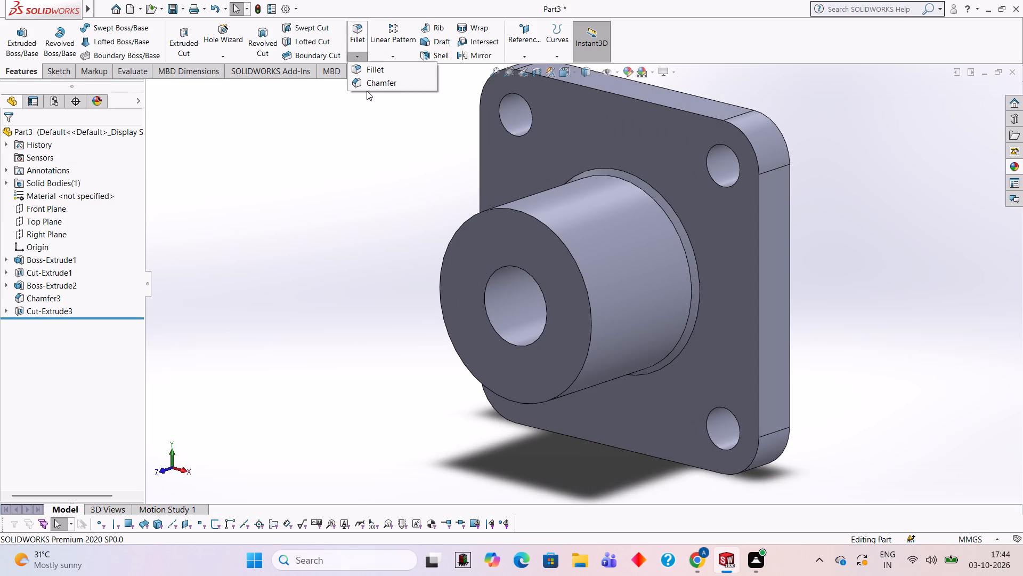
left_click(363, 89)
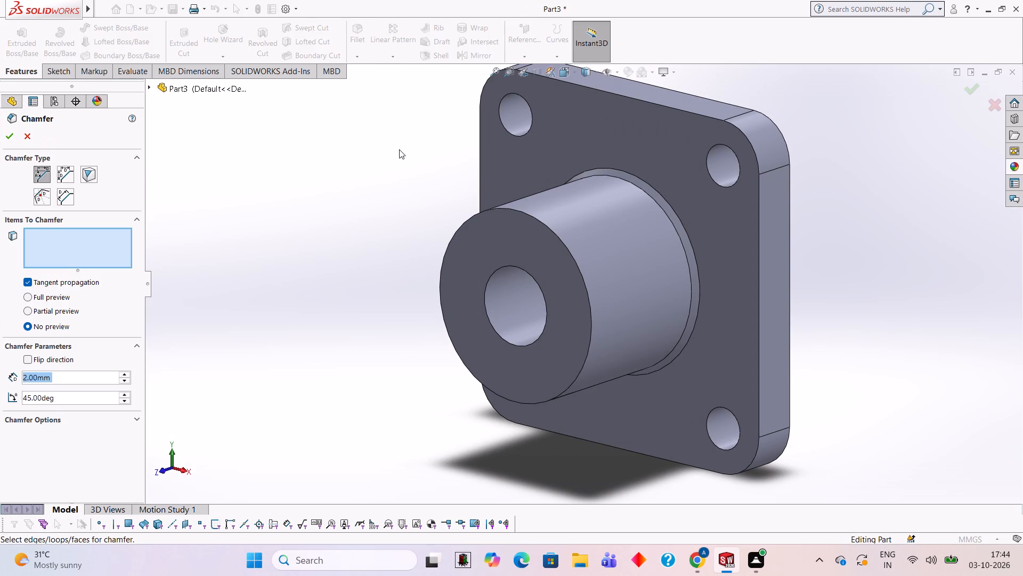
left_click(484, 295)
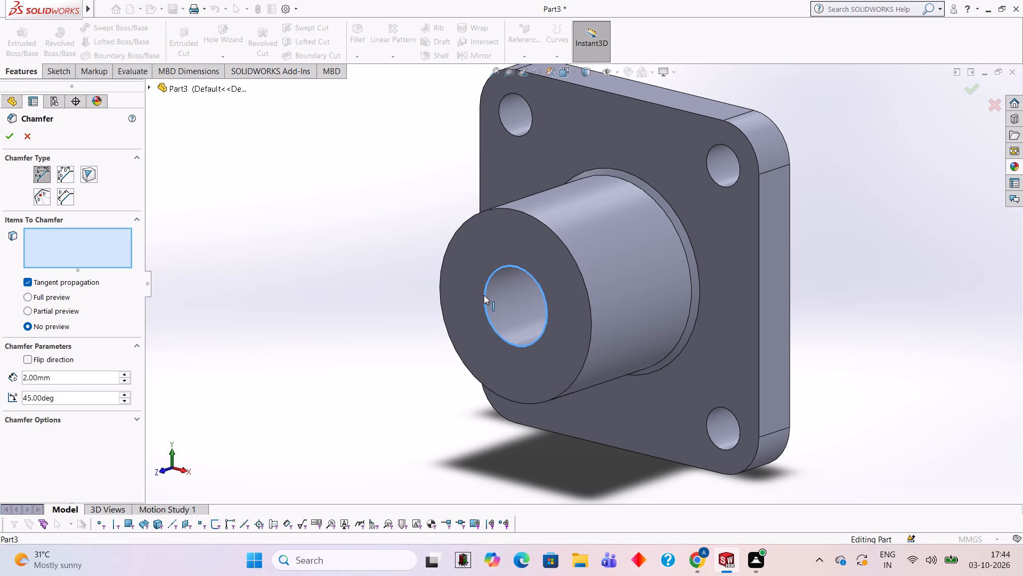
left_click(9, 139)
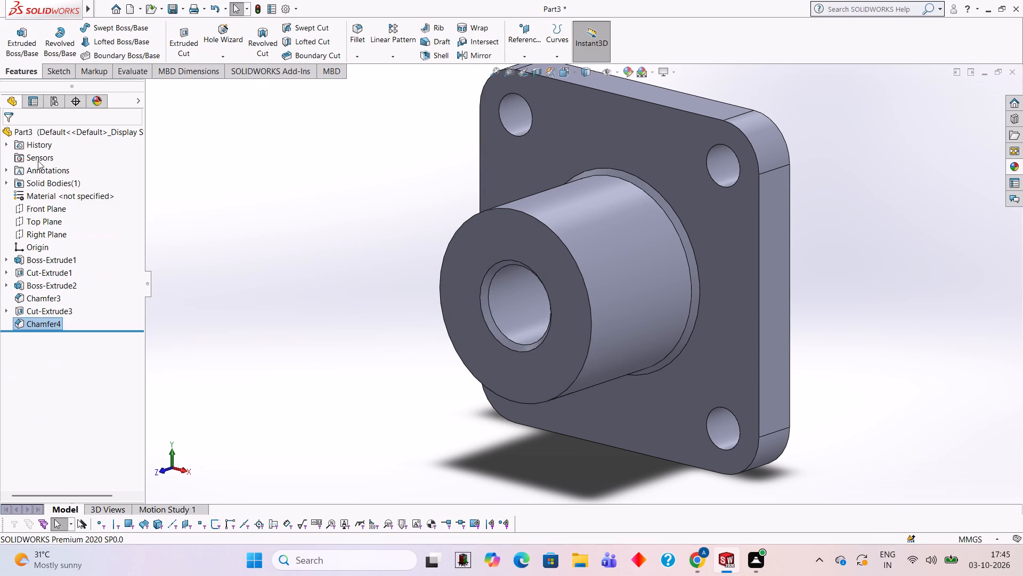
left_click(224, 188)
Examine the housing from the front, side and back, including the bore and both chamfers.
scroll(372, 221, "up", 3)
middle_click_drag(421, 249, 458, 280)
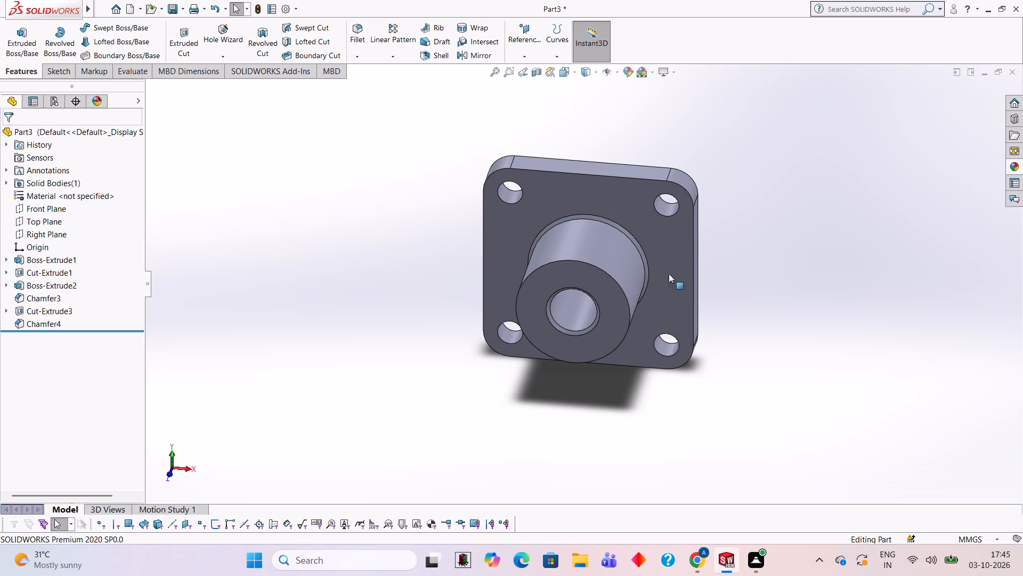
middle_click_drag(760, 324, 646, 310)
scroll(646, 310, "down", 1)
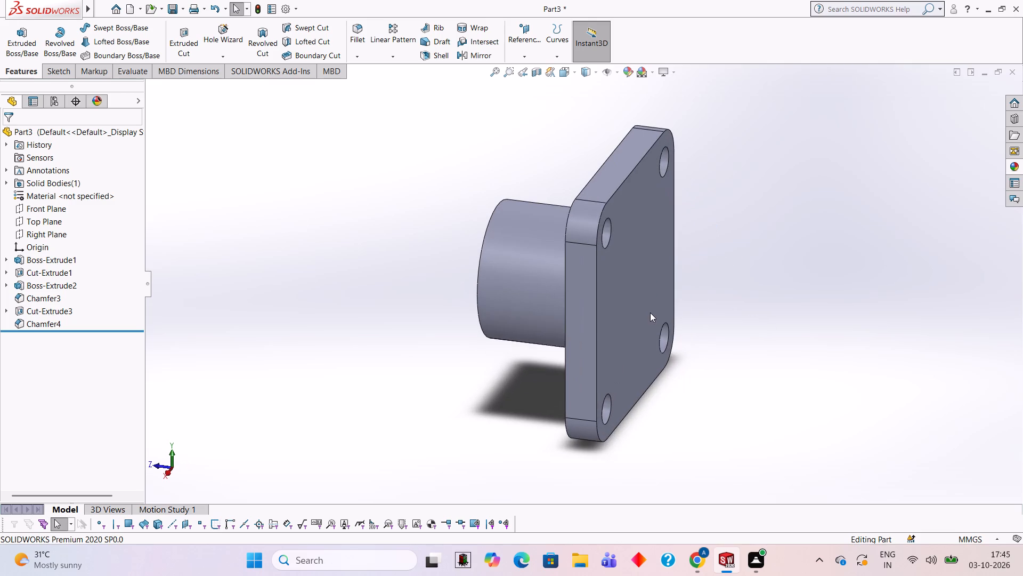
scroll(678, 307, "up", 2)
middle_click_drag(688, 311, 785, 309)
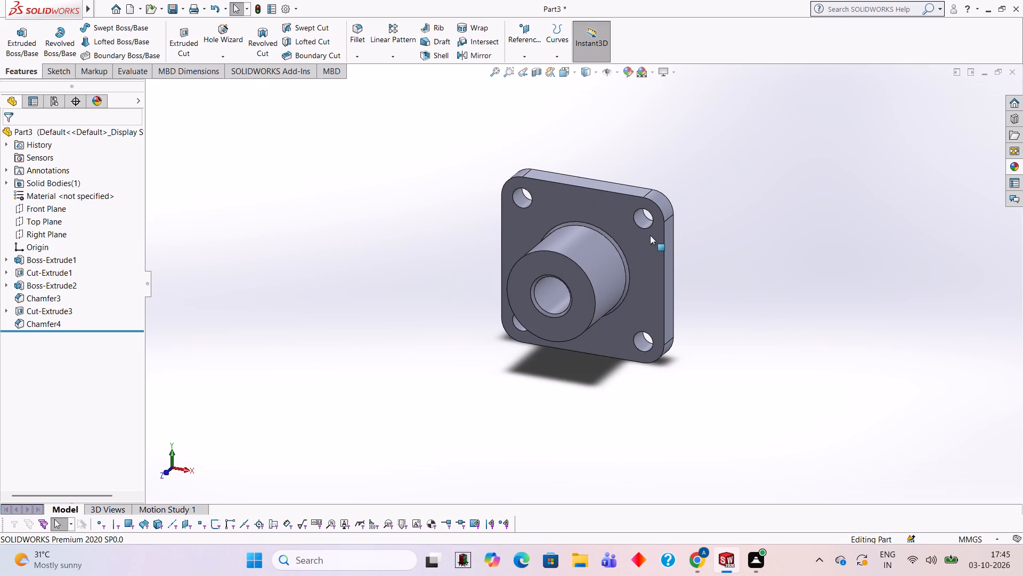
middle_click_drag(669, 246, 742, 250)
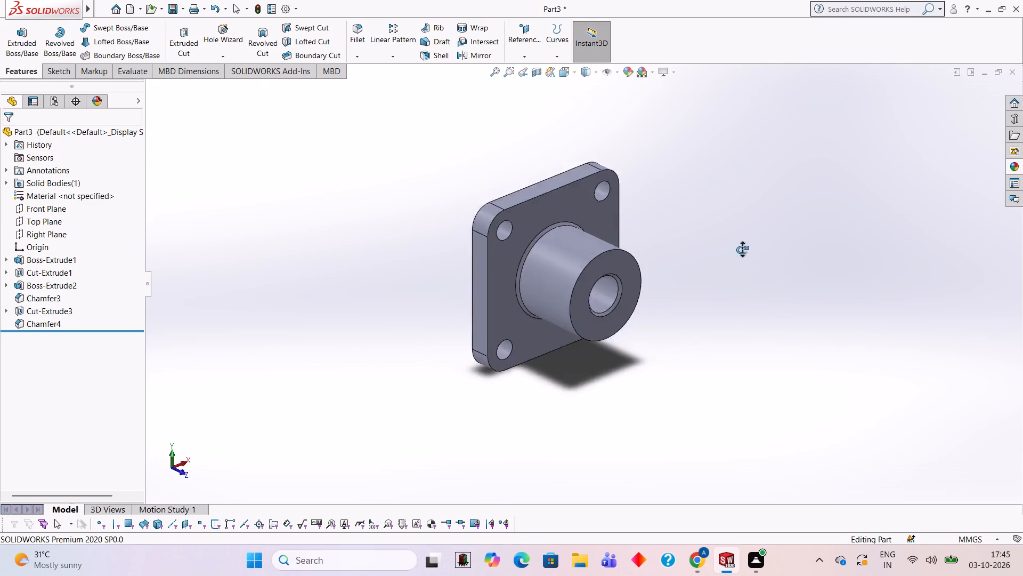
middle_click_drag(742, 250, 703, 226)
middle_click_drag(690, 223, 634, 244)
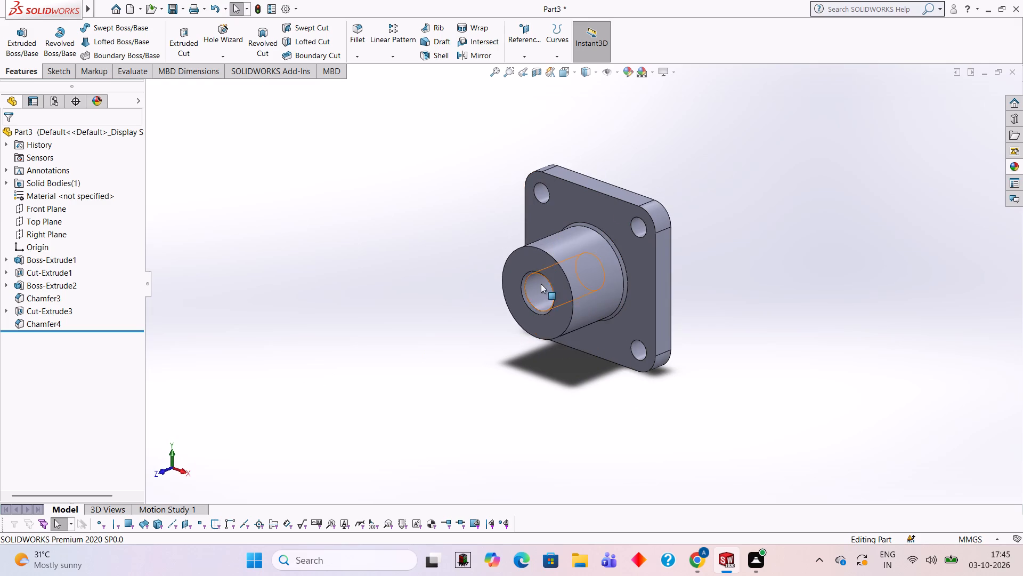
scroll(553, 279, "up", 1)
scroll(560, 279, "down", 2)
scroll(597, 263, "up", 1)
scroll(597, 263, "down", 3)
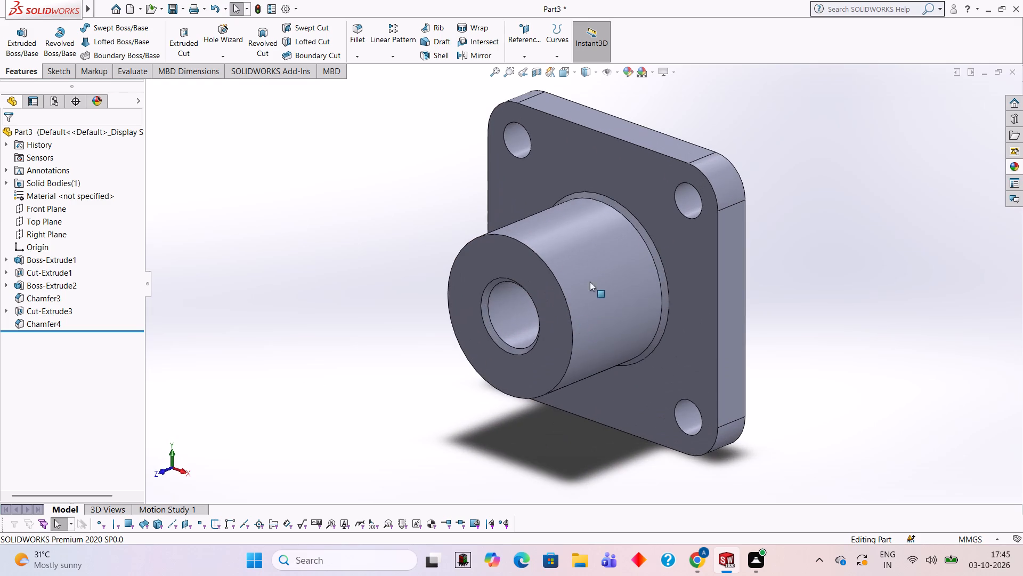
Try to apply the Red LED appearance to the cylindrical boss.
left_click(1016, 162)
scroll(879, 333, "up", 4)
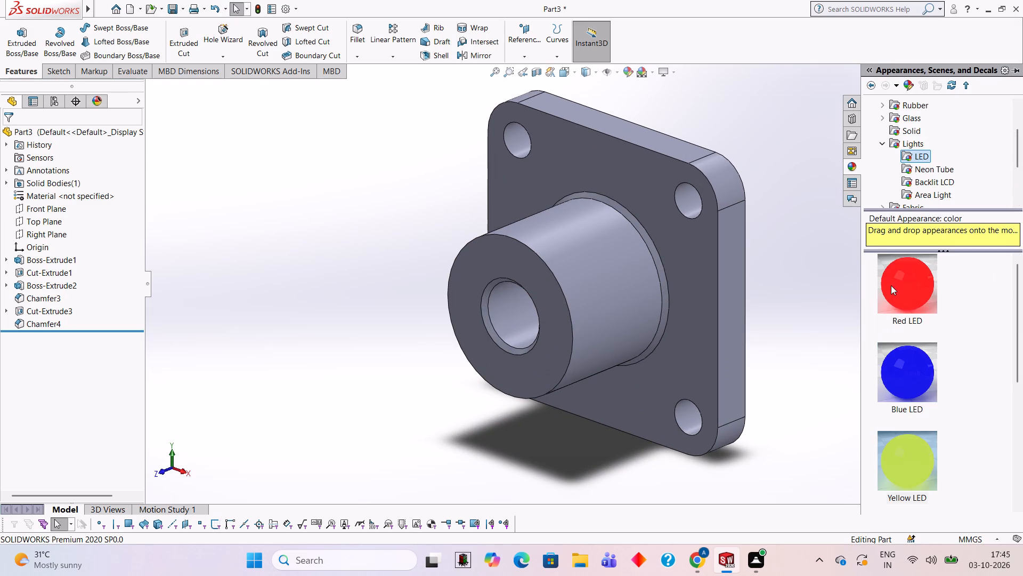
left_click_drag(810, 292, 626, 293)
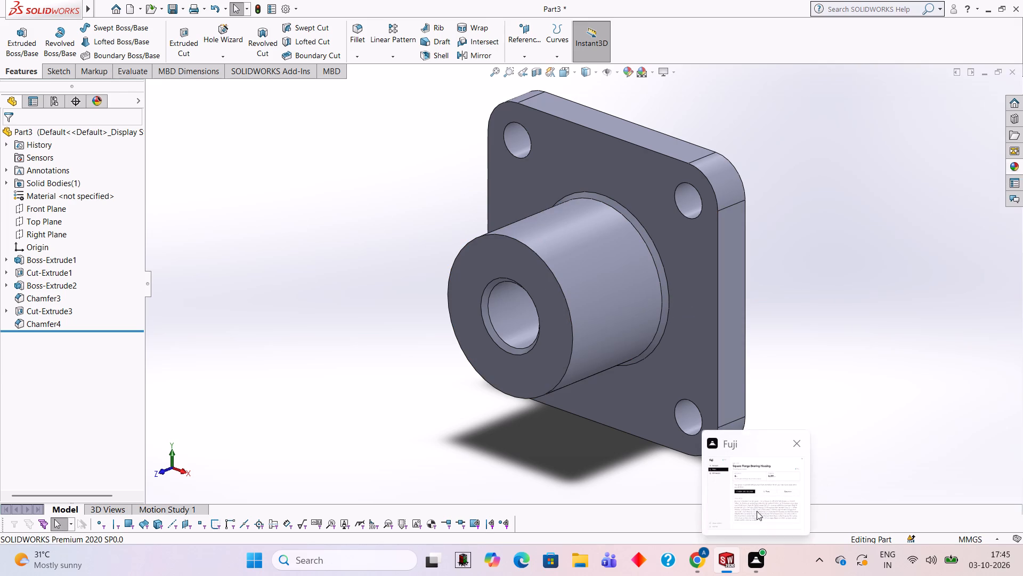
Apply the Red LED appearance to the entire housing body.
left_click(1021, 168)
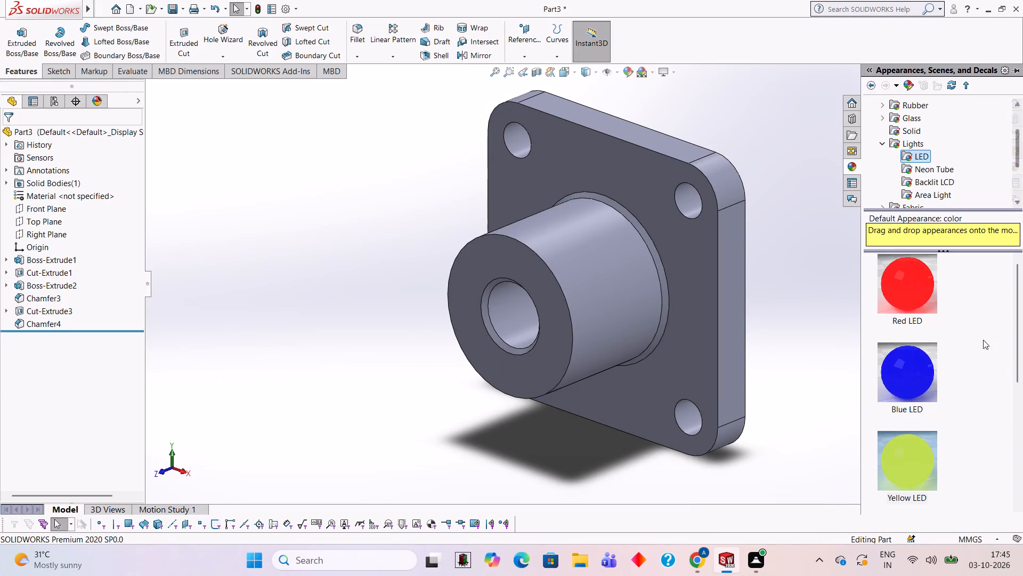
left_click_drag(900, 287, 680, 273)
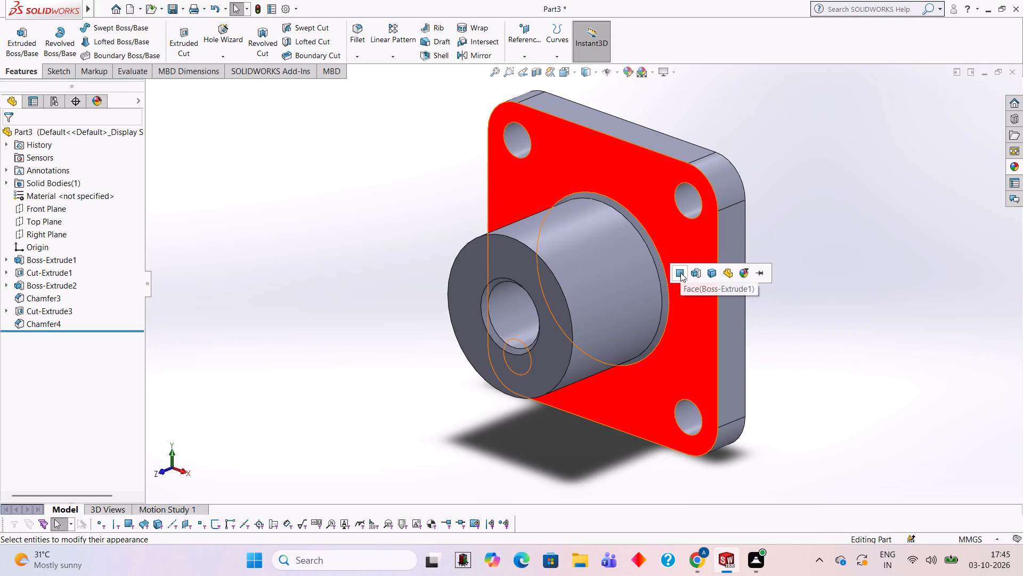
left_click(709, 273)
Apply the Blue LED appearance to the central bore of the boss.
left_click(1013, 165)
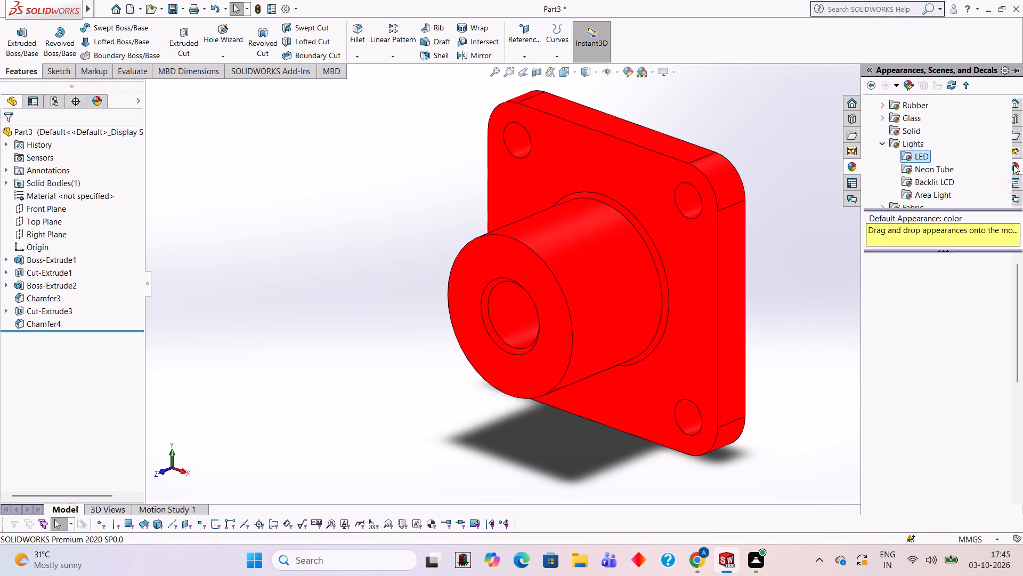
left_click_drag(919, 362, 518, 291)
left_click(518, 291)
Apply the Yellow LED appearance to the chamfer around the bore on the boss's end face.
scroll(471, 309, "down", 3)
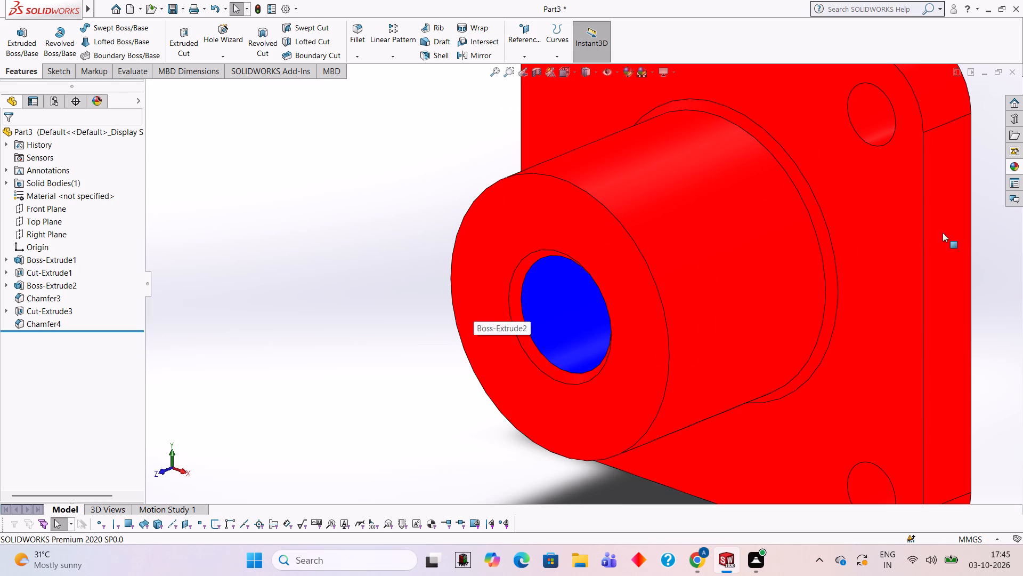
left_click(1017, 170)
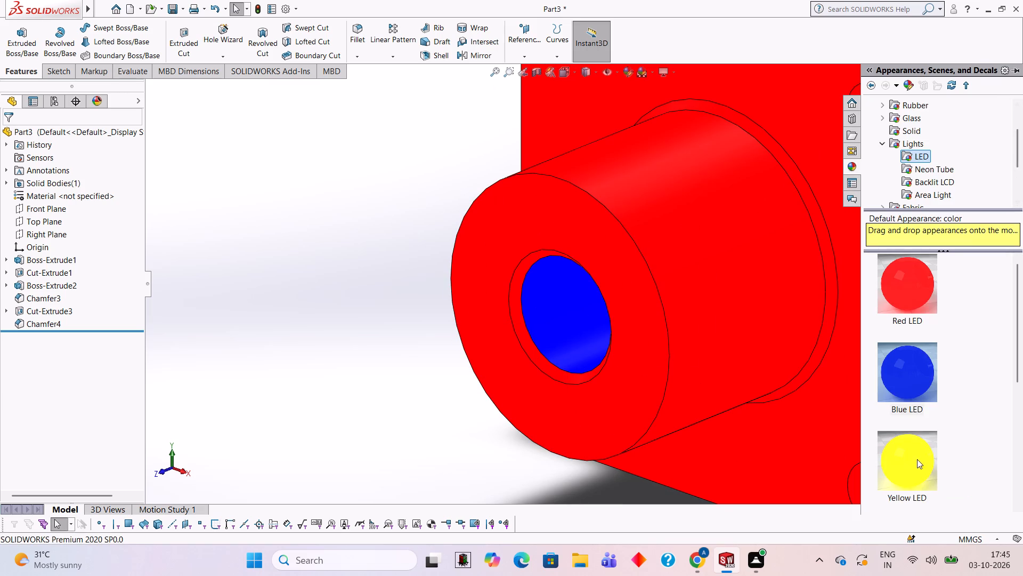
left_click_drag(915, 459, 517, 299)
left_click(517, 299)
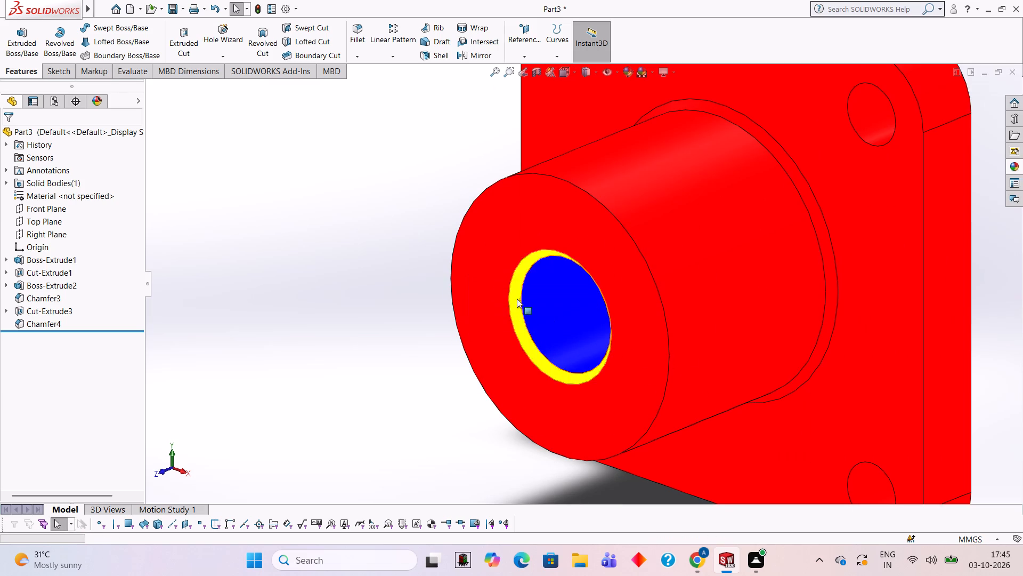
Apply the Yellow LED appearance to the chamfer where the cylindrical boss meets the plate.
scroll(802, 307, "up", 5)
scroll(744, 204, "down", 4)
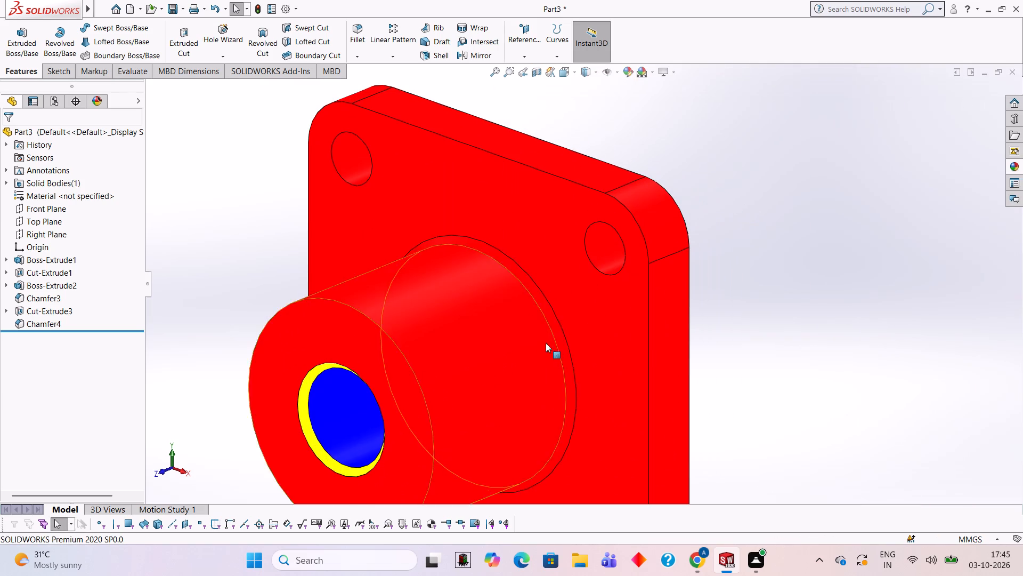
left_click(1009, 151)
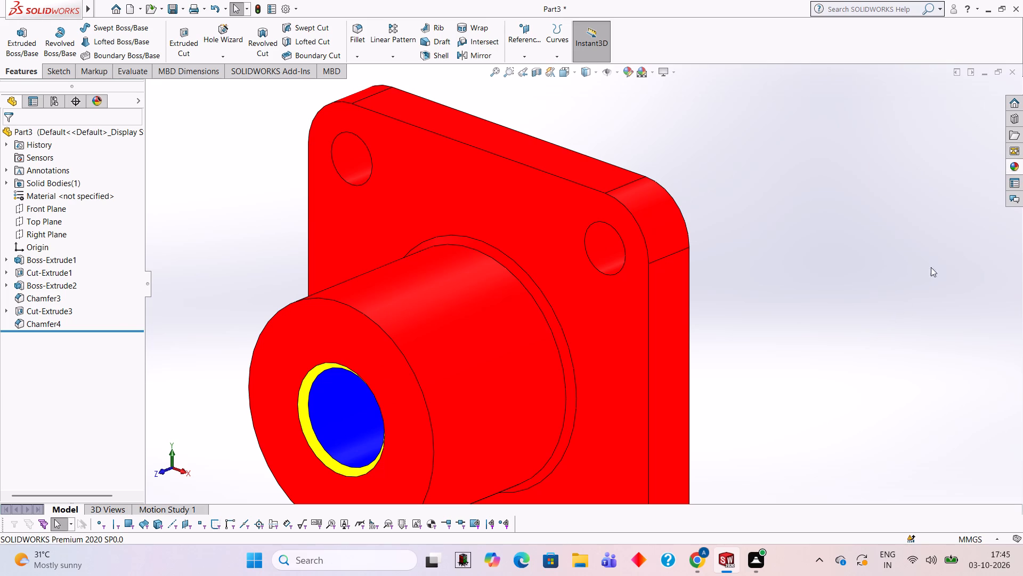
left_click(1009, 163)
left_click_drag(914, 443, 623, 353)
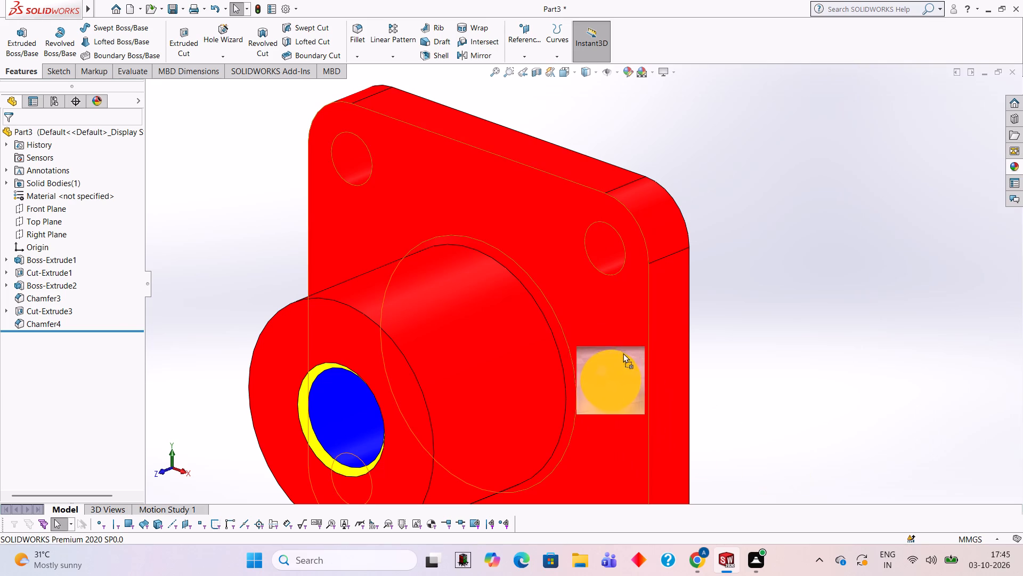
left_click_drag(623, 353, 545, 305)
left_click(545, 305)
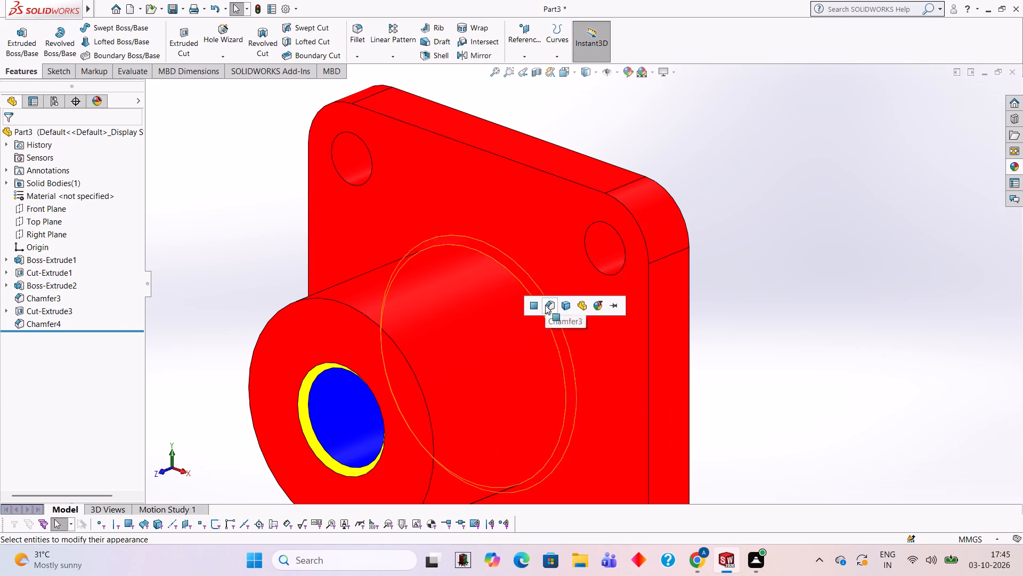
Apply the Blue LED appearance to the plate's corner-hole cut feature so that all four holes share it.
scroll(545, 305, "up", 3)
scroll(595, 254, "down", 2)
left_click(1014, 161)
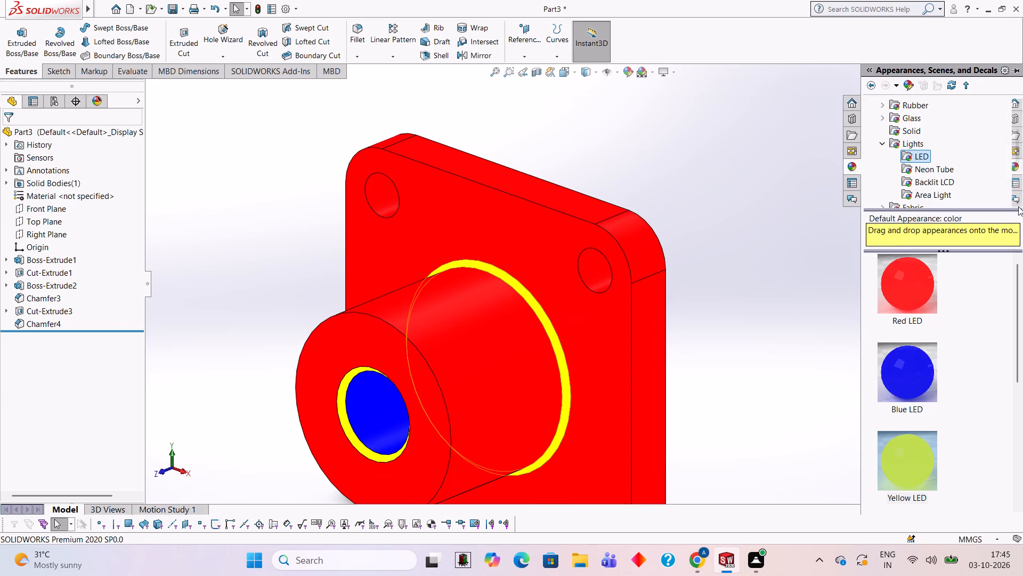
scroll(909, 345, "up", 3)
scroll(915, 334, "down", 4)
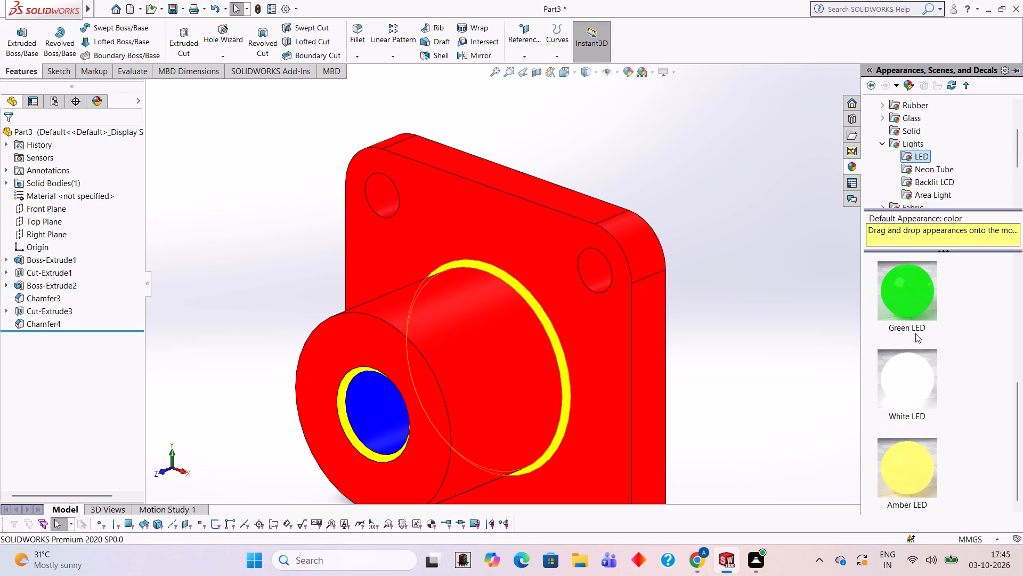
scroll(919, 326, "down", 2)
scroll(886, 337, "up", 4)
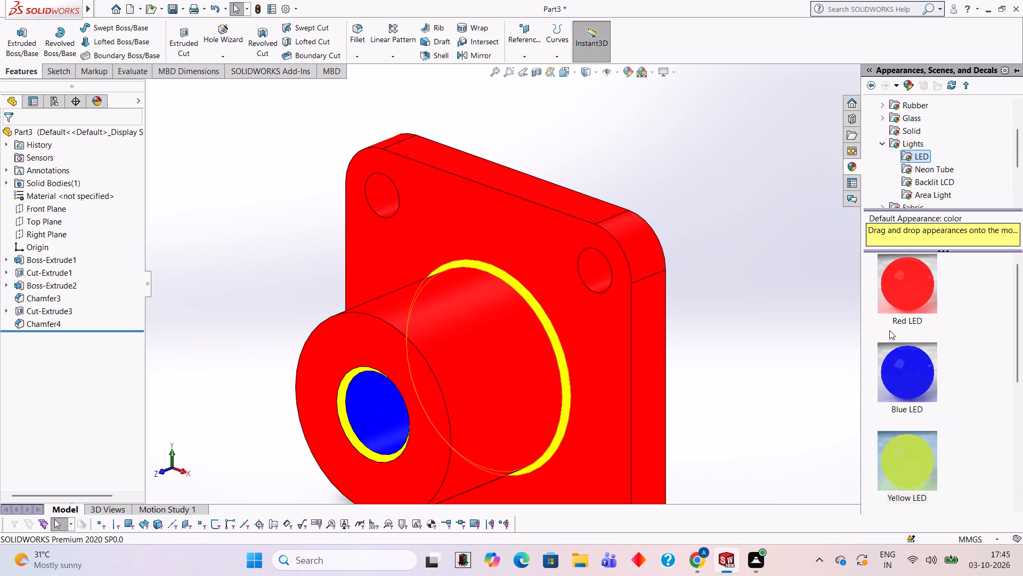
left_click_drag(910, 374, 841, 393)
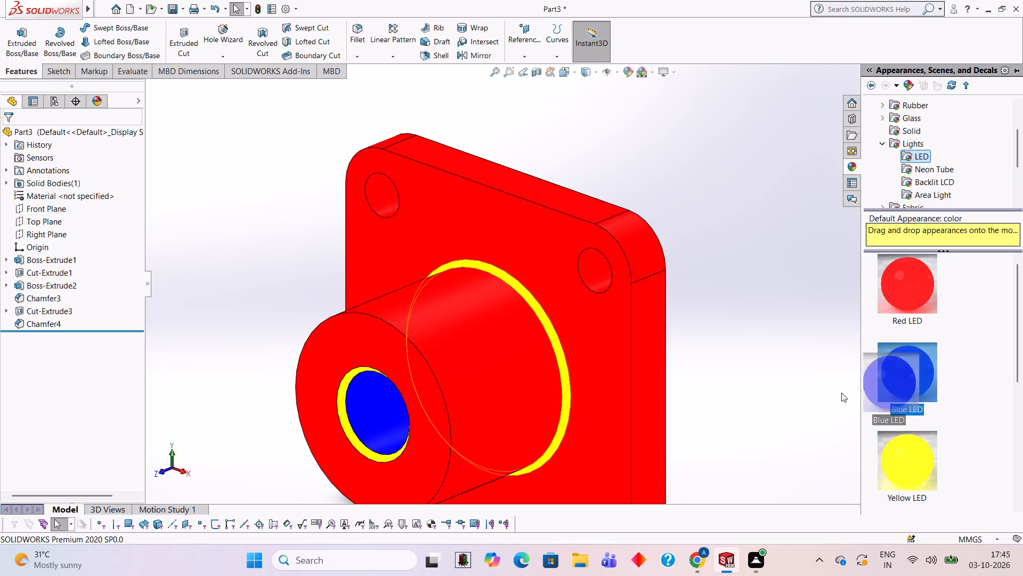
left_click_drag(841, 393, 594, 265)
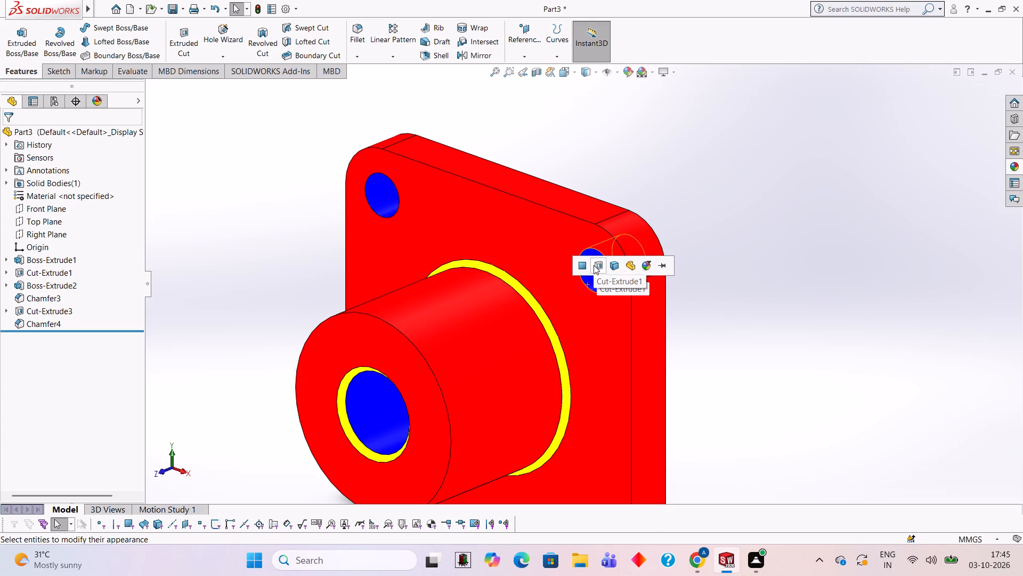
left_click(594, 265)
Apply the Green LED appearance to the outer cylindrical face of the boss.
scroll(594, 265, "up", 4)
scroll(577, 325, "up", 1)
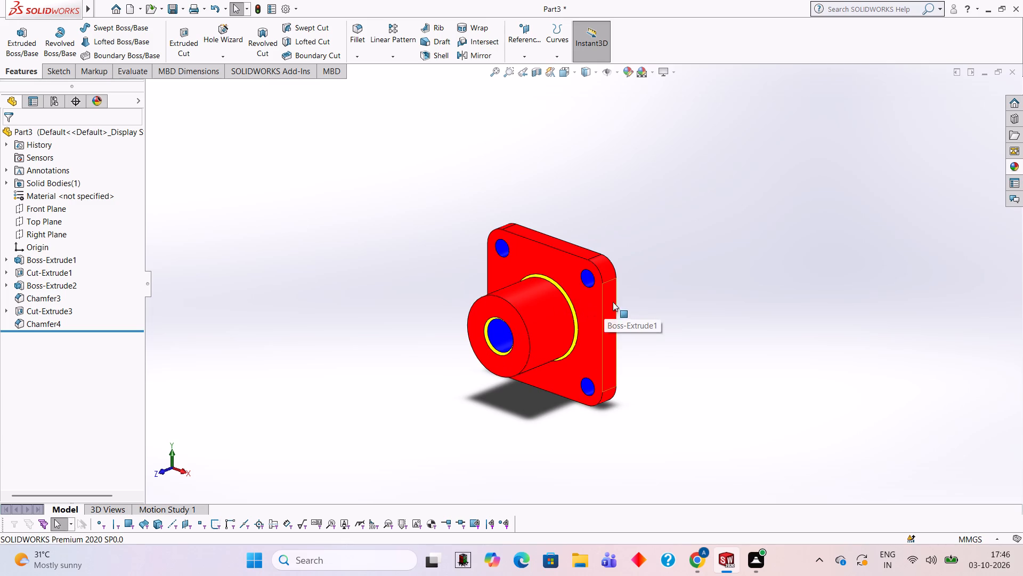
scroll(554, 321, "down", 3)
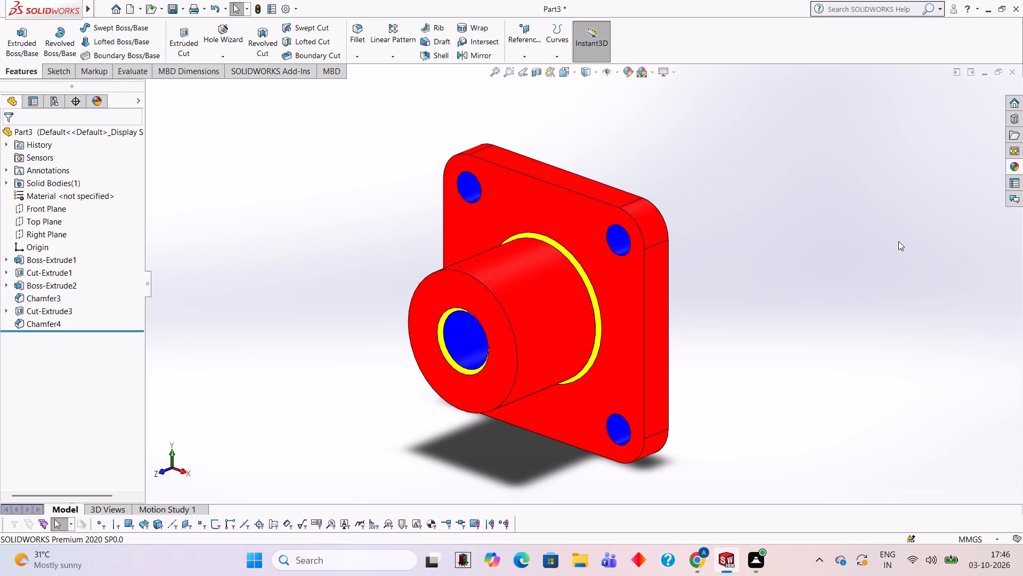
left_click(1022, 163)
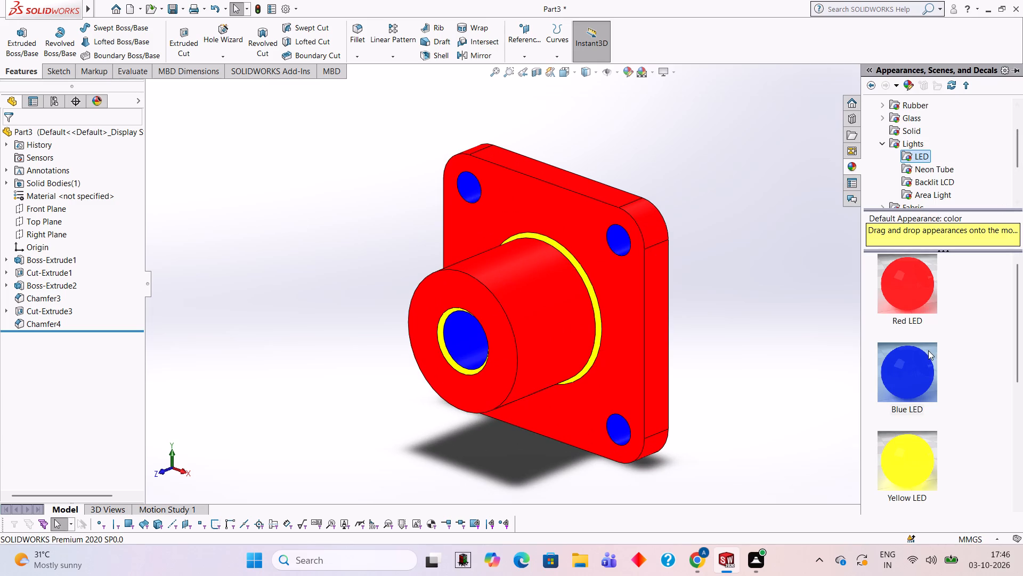
scroll(928, 350, "down", 2)
left_click_drag(910, 297, 545, 313)
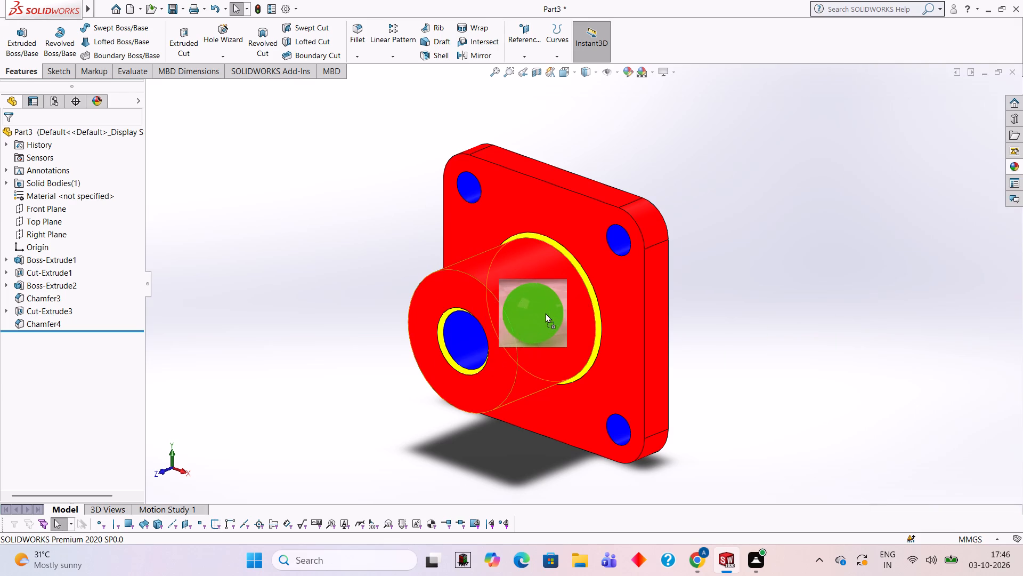
left_click_drag(545, 313, 548, 314)
left_click(540, 310)
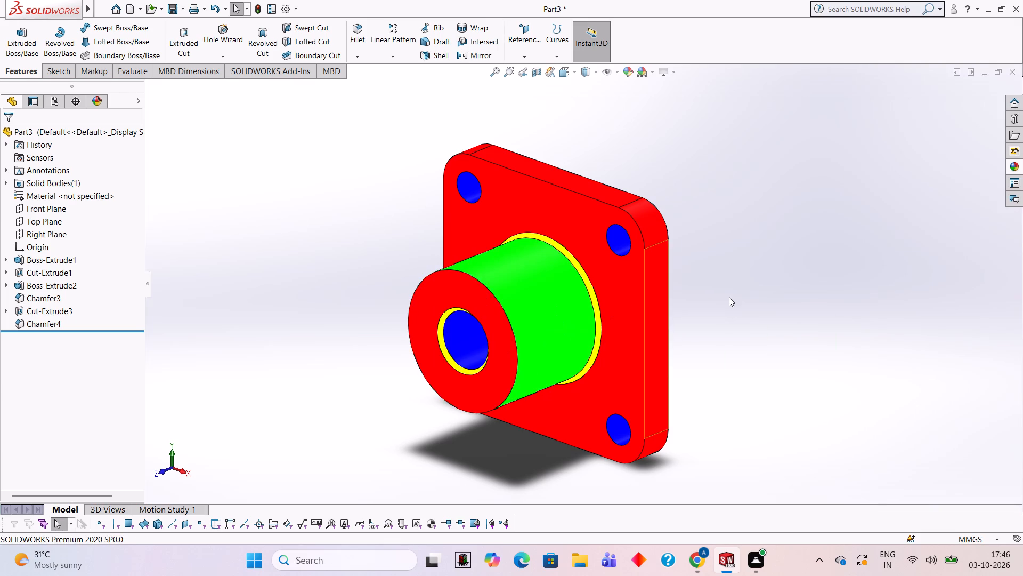
Examine the coloured housing from several angles.
middle_click_drag(762, 317, 794, 337)
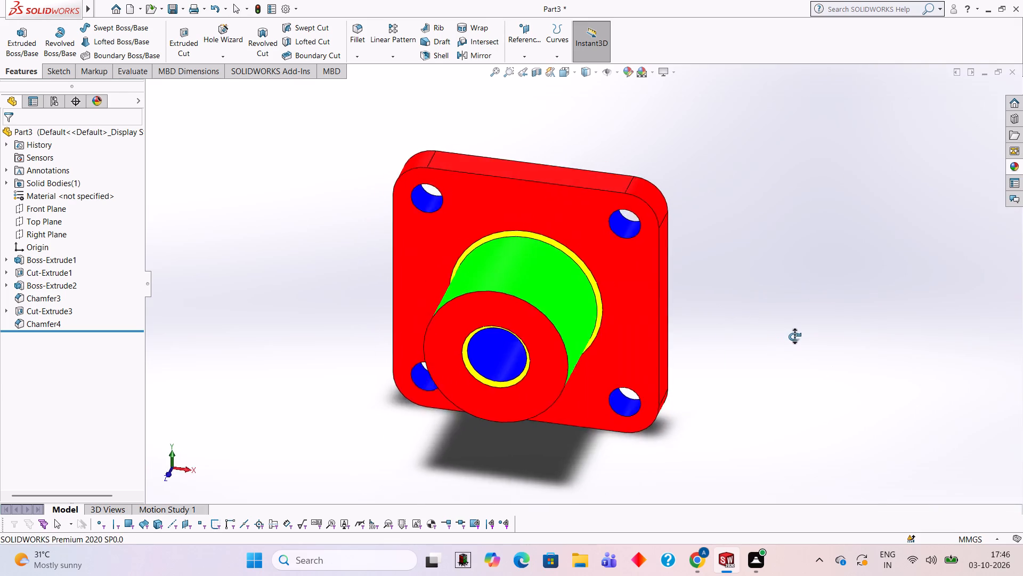
middle_click_drag(794, 337, 743, 341)
middle_click(743, 341)
middle_click(742, 336)
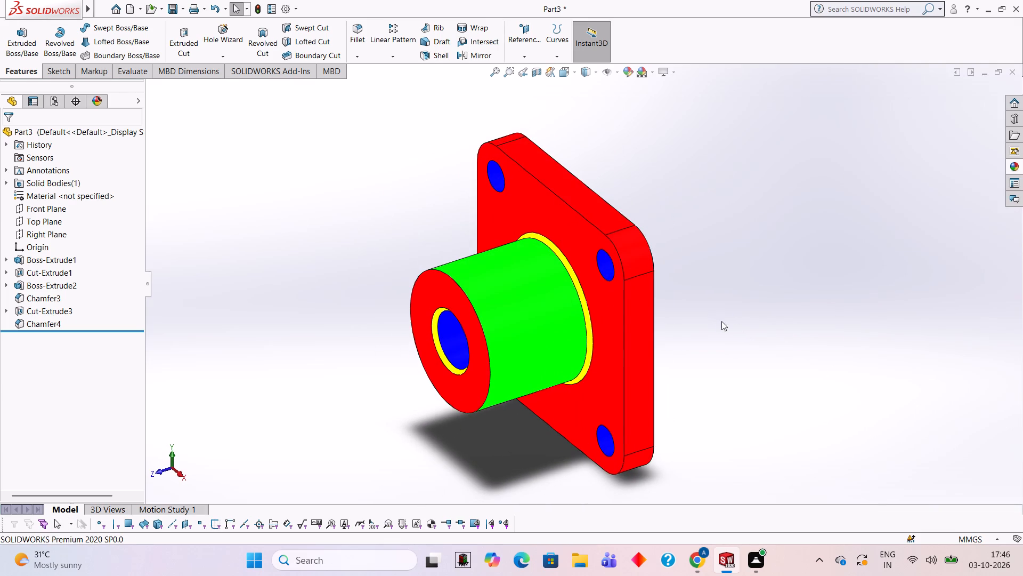
middle_click_drag(733, 321, 747, 326)
scroll(614, 316, "up", 2)
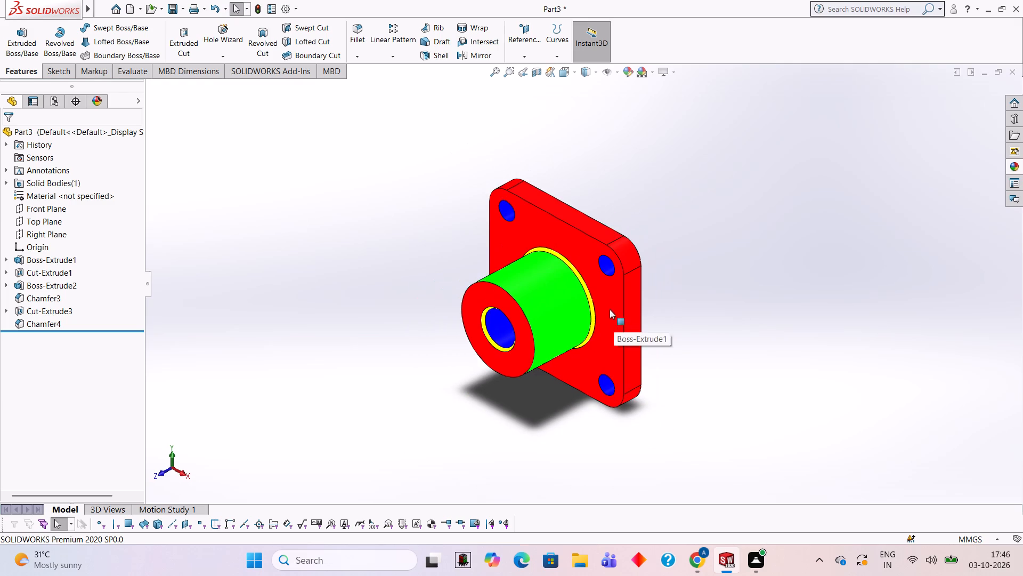
middle_click_drag(608, 309, 611, 303)
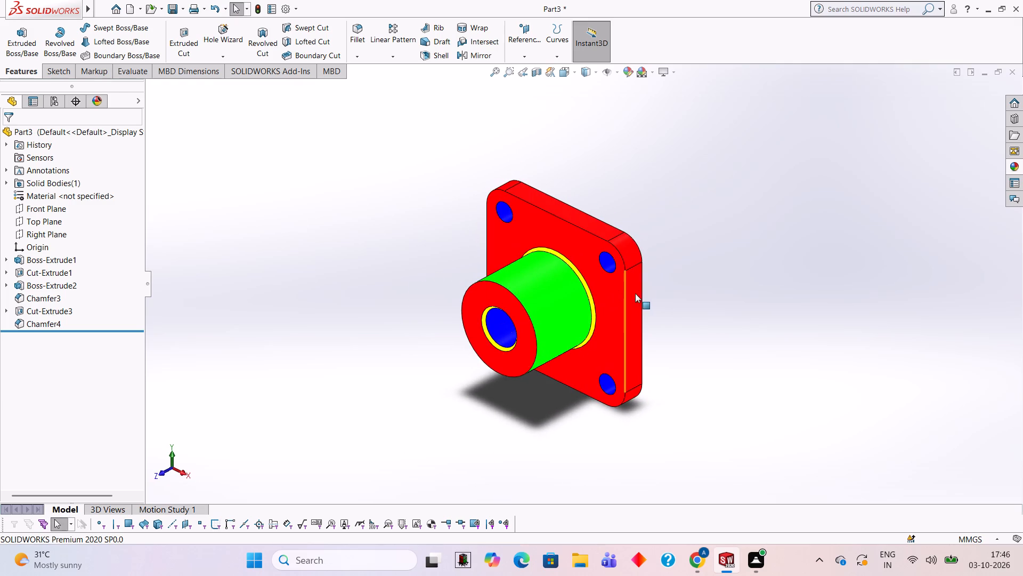
scroll(598, 302, "down", 2)
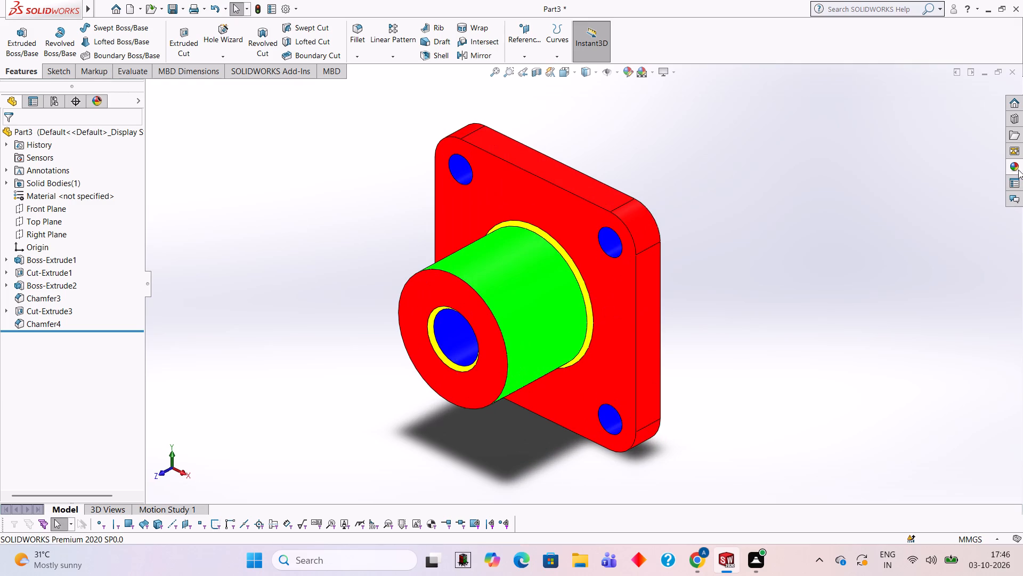
Apply the Yellow LED appearance to the flat side face of the plate on its +X side.
left_click(1018, 170)
scroll(910, 303, "up", 4)
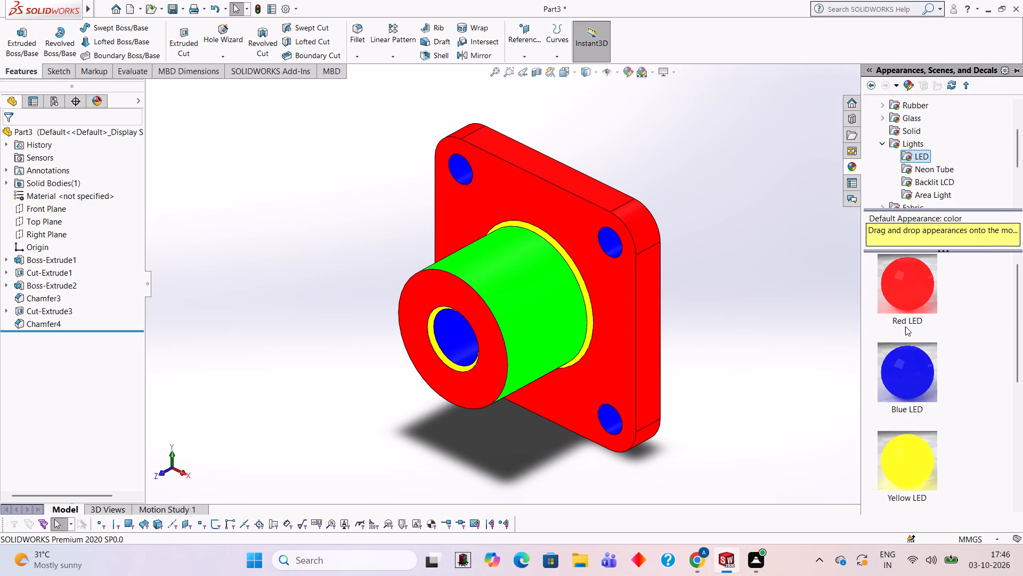
scroll(899, 329, "down", 1)
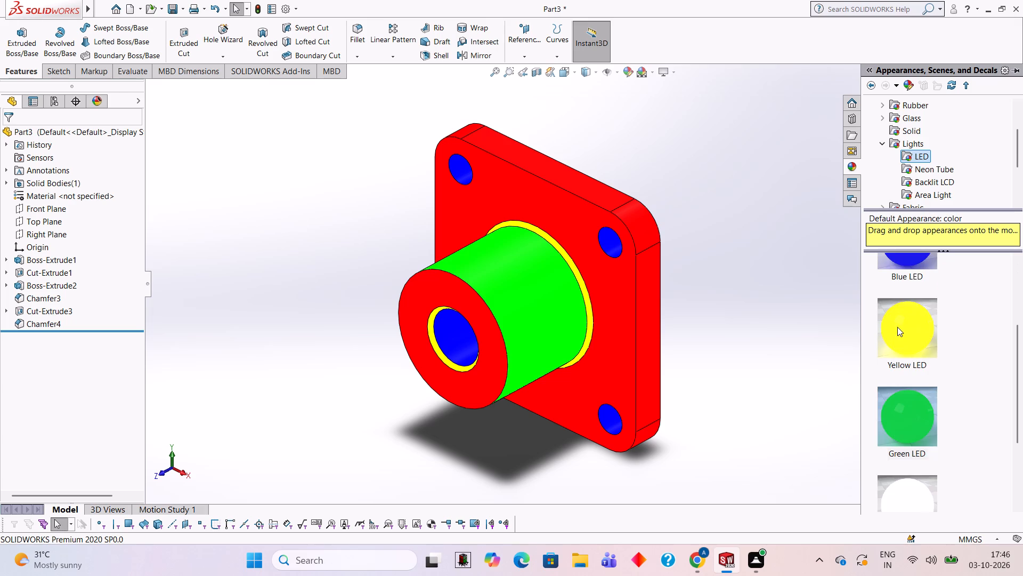
left_click_drag(897, 327, 644, 307)
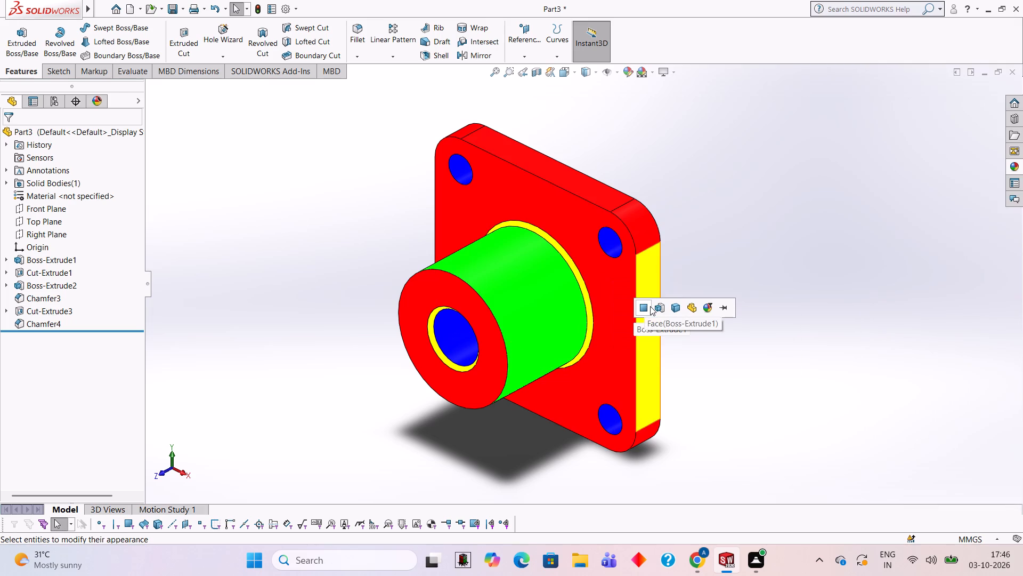
left_click(650, 306)
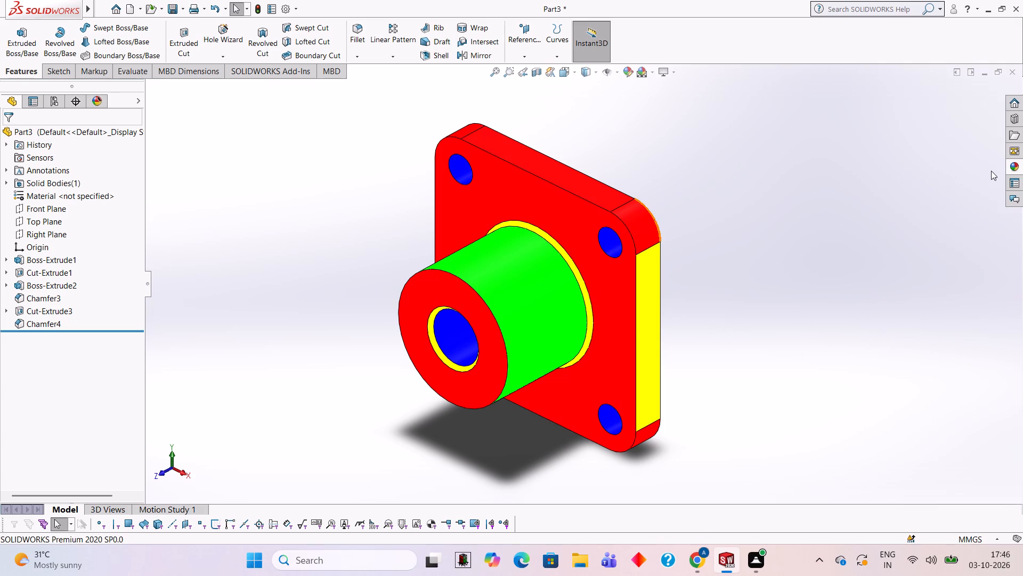
Apply the Yellow LED appearance to the plate's flat top edge face.
left_click(1009, 169)
left_click_drag(919, 307, 539, 161)
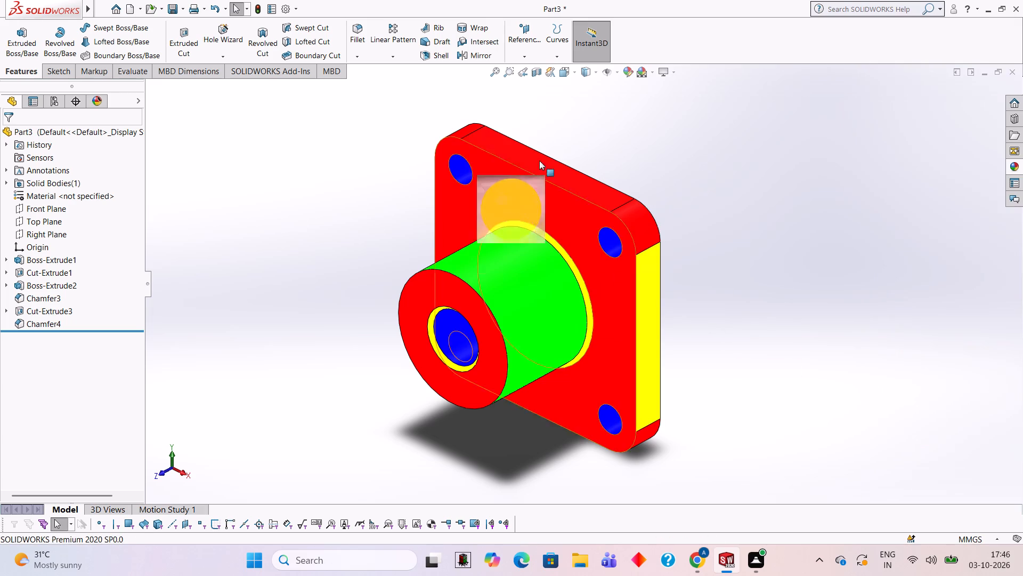
left_click_drag(539, 161, 562, 145)
middle_click_drag(557, 146, 611, 331)
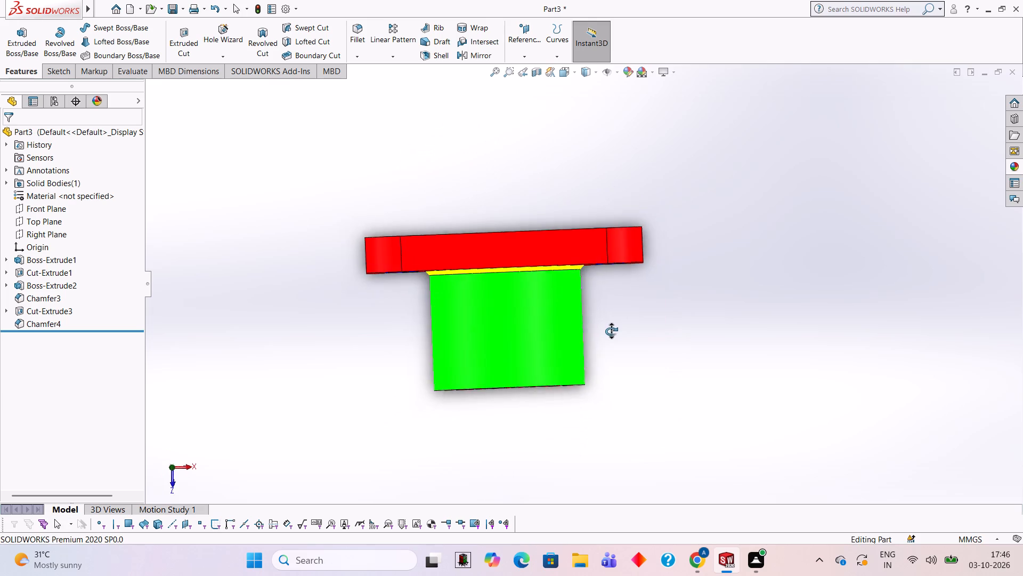
middle_click_drag(611, 331, 614, 339)
left_click(1014, 164)
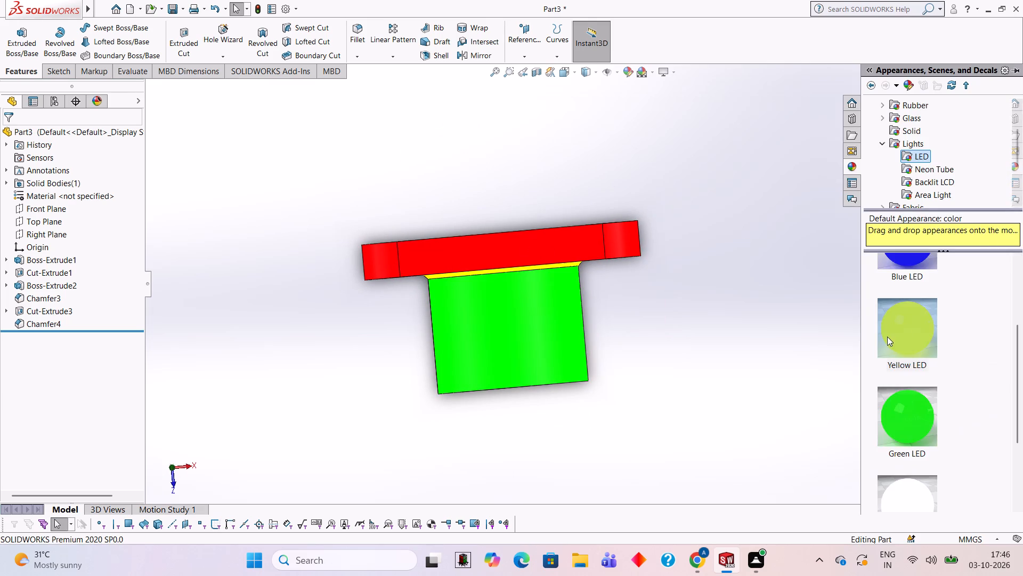
left_click_drag(887, 336, 531, 252)
left_click(531, 252)
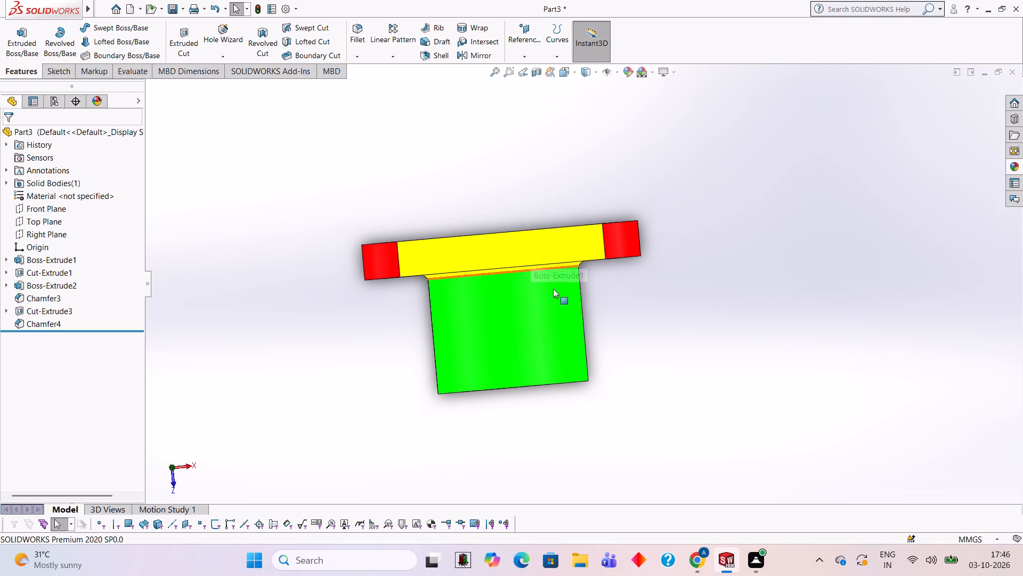
Apply the Yellow LED appearance to the plate's flat bottom edge face.
middle_click_drag(655, 296, 583, 189)
middle_click_drag(667, 338, 607, 170)
middle_click_drag(576, 364, 638, 208)
scroll(636, 219, "up", 1)
scroll(564, 380, "up", 2)
scroll(564, 369, "down", 3)
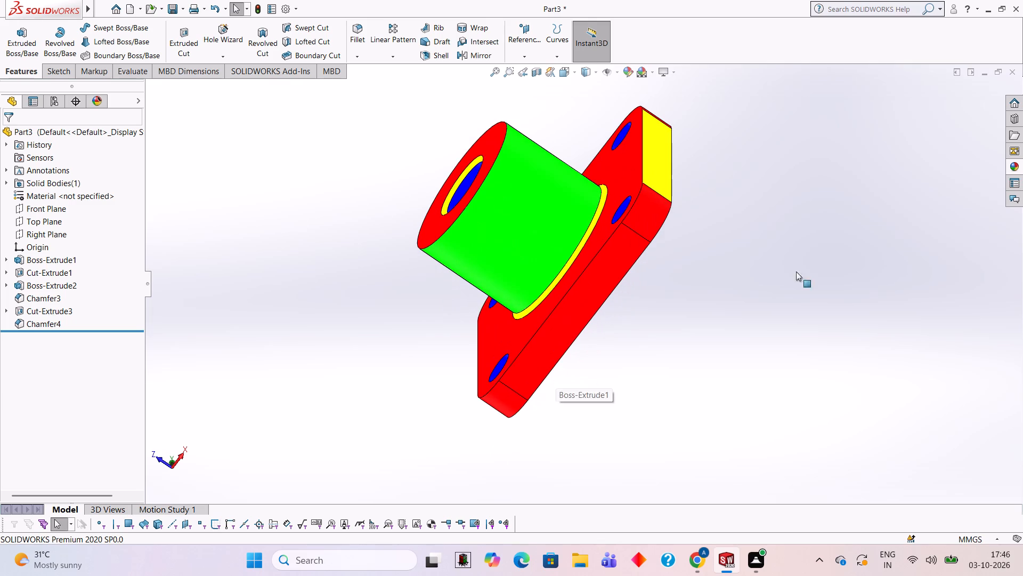
left_click(1016, 166)
left_click_drag(909, 326, 629, 313)
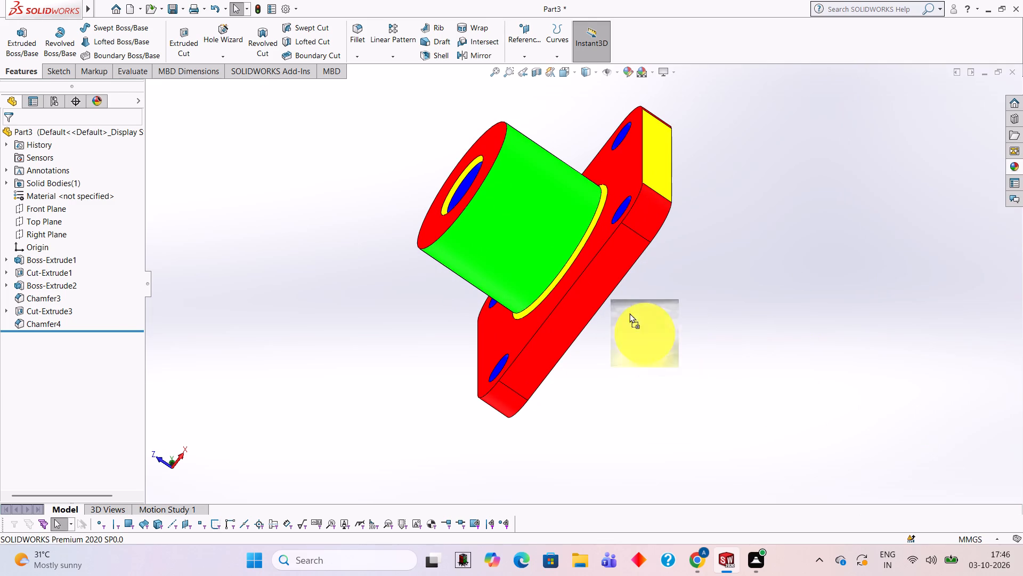
left_click_drag(629, 313, 584, 289)
left_click(584, 289)
Apply the Yellow LED appearance to the flat side face of the plate on its -X side.
middle_click_drag(597, 281, 606, 285)
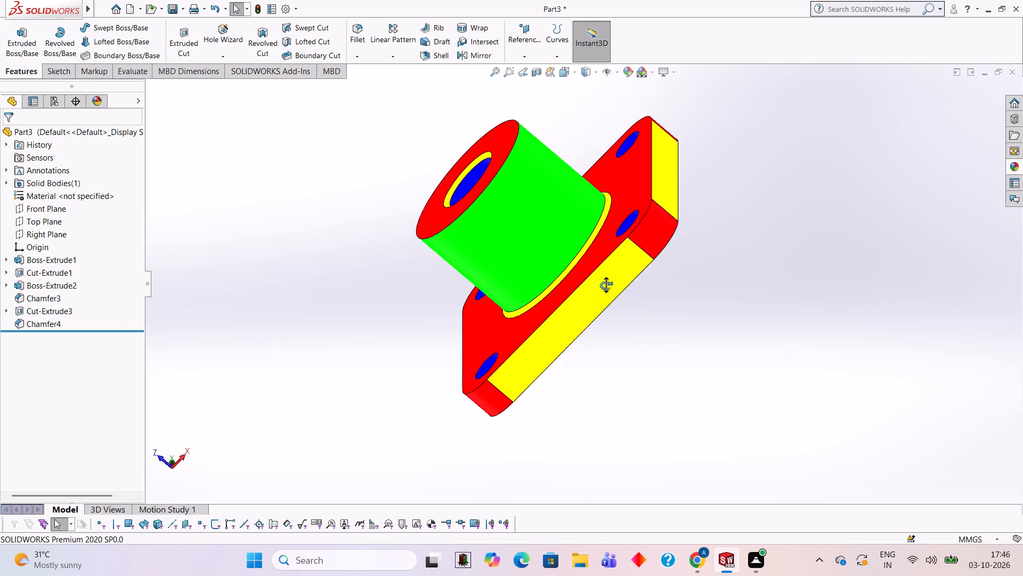
middle_click_drag(606, 285, 694, 364)
middle_click_drag(493, 230, 632, 359)
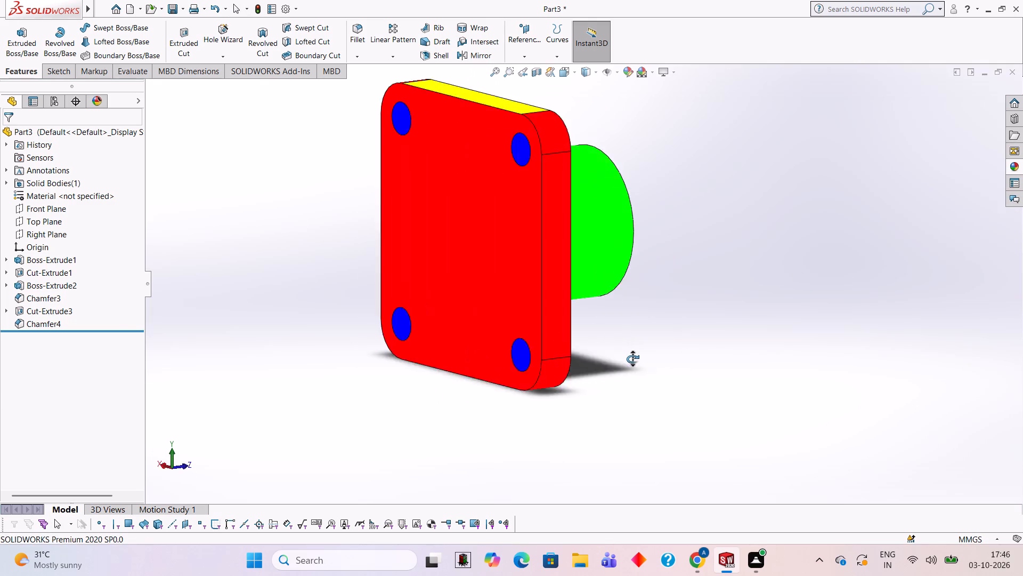
middle_click_drag(632, 359, 600, 366)
left_click(1018, 168)
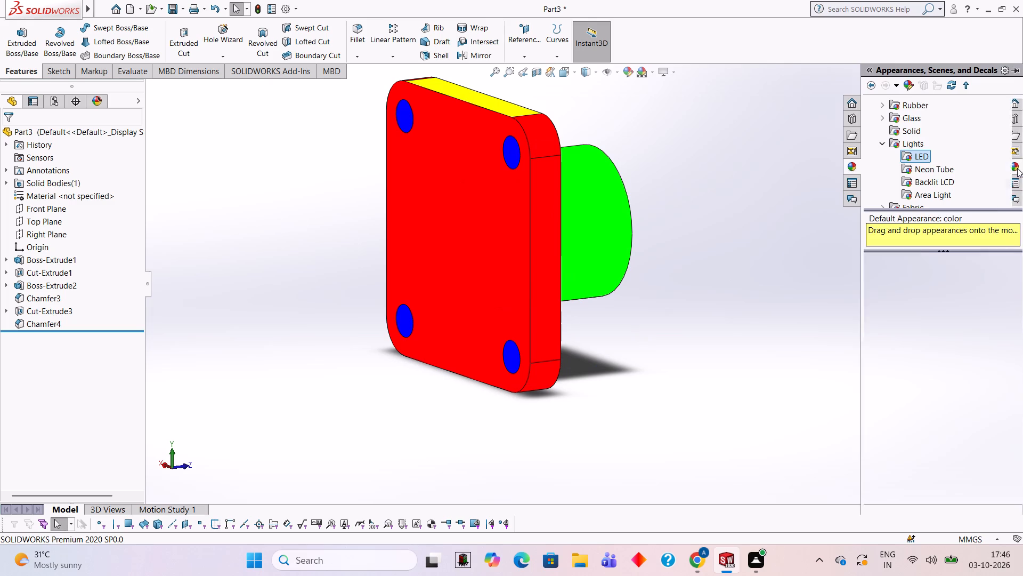
left_click_drag(915, 323, 559, 248)
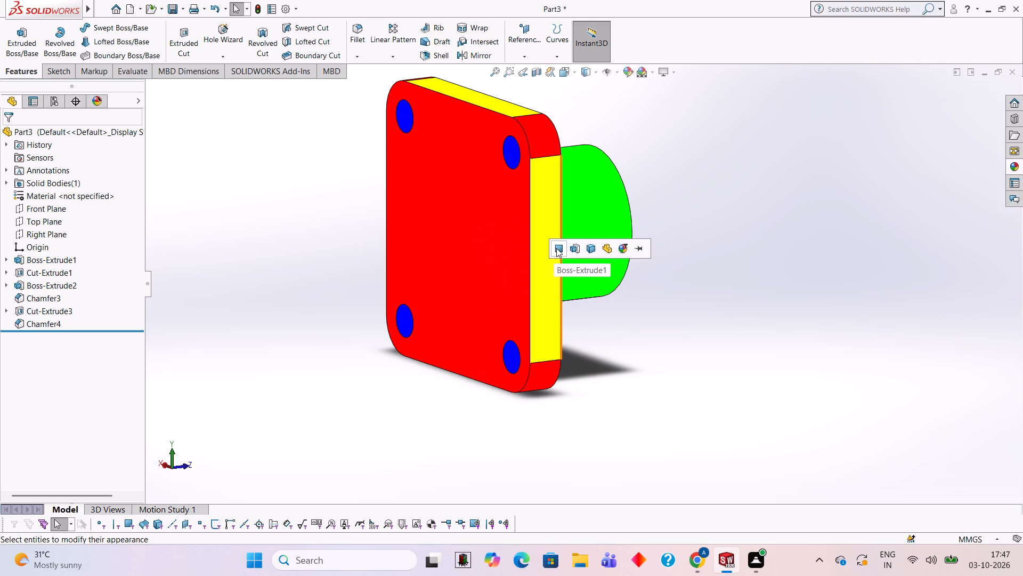
left_click(556, 248)
Examine the coloured flange plate and boss faces from several angles.
scroll(801, 239, "up", 2)
middle_click_drag(791, 242, 691, 306)
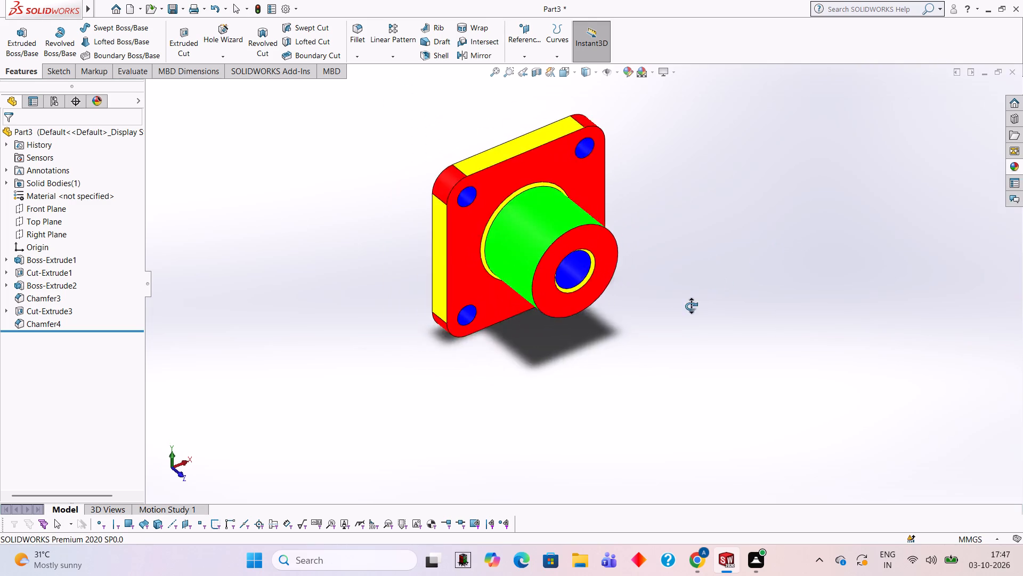
middle_click_drag(691, 306, 619, 210)
scroll(603, 247, "up", 1)
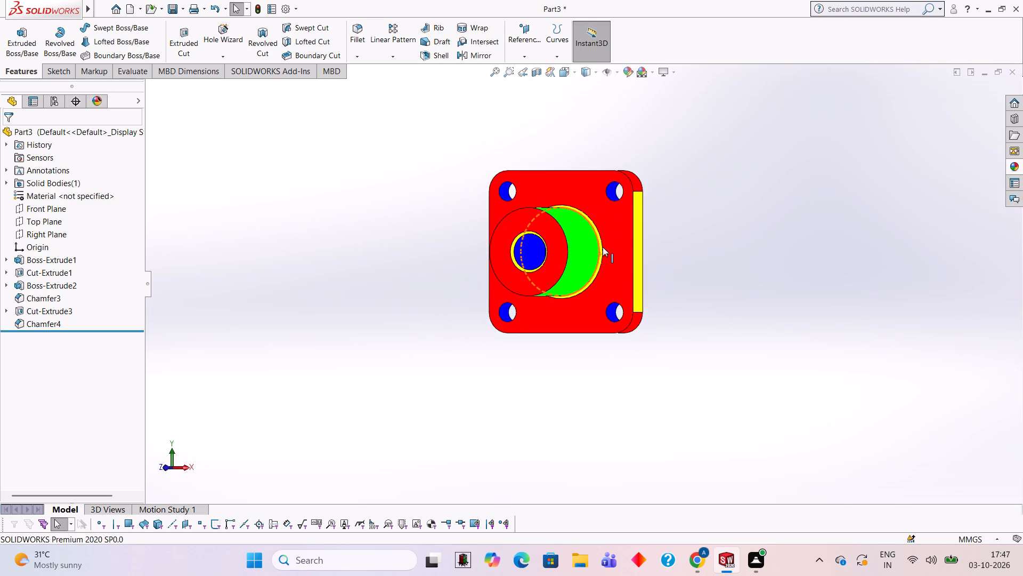
middle_click_drag(594, 247, 552, 296)
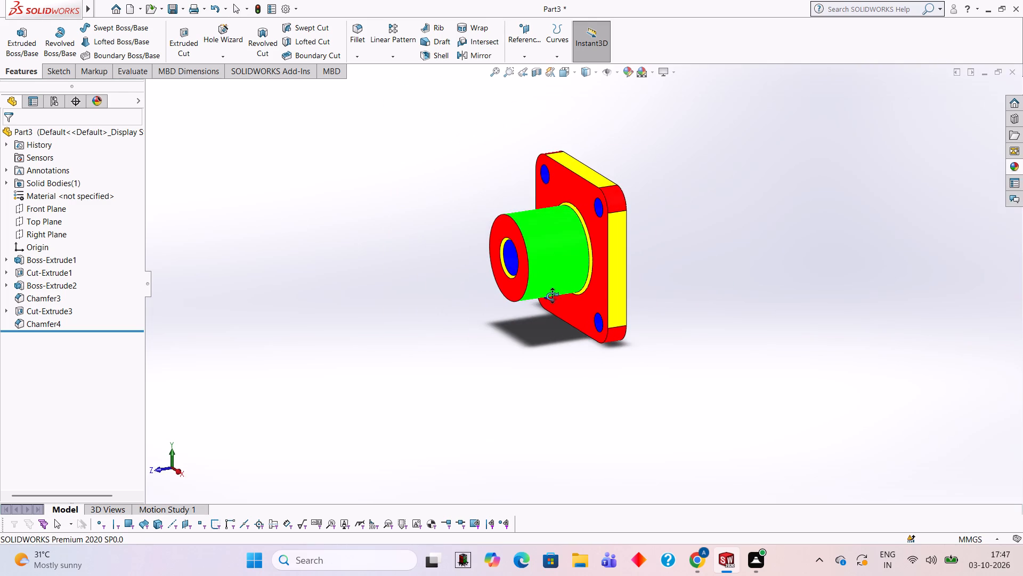
middle_click_drag(552, 296, 572, 308)
scroll(564, 292, "up", 2)
scroll(559, 279, "down", 3)
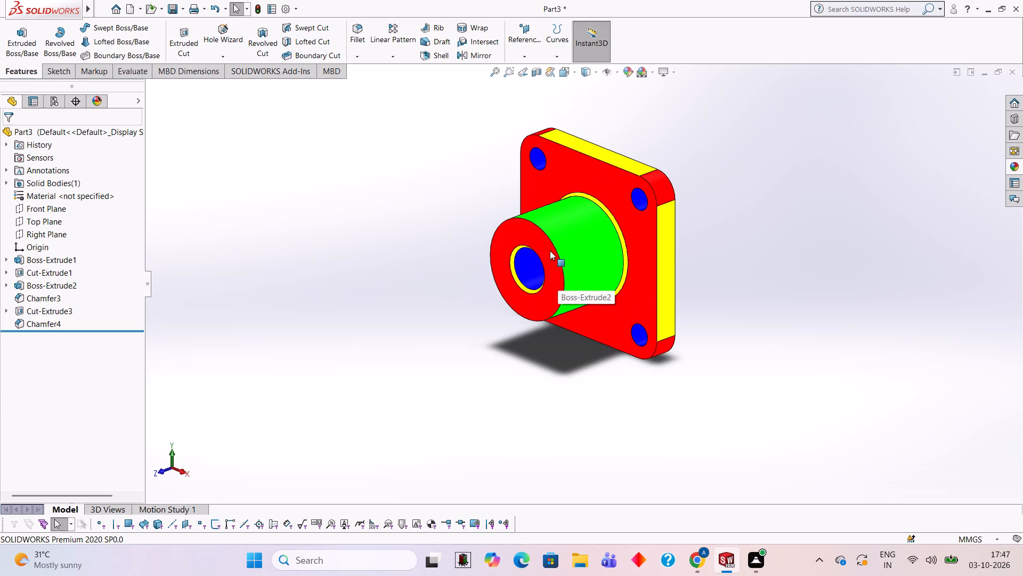
scroll(591, 177, "down", 1)
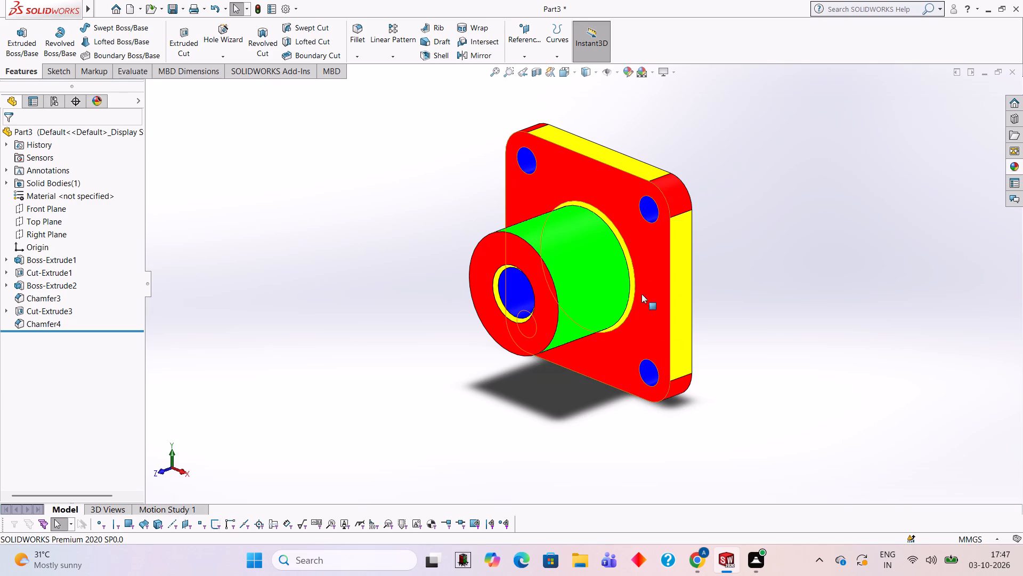
middle_click_drag(661, 242, 672, 245)
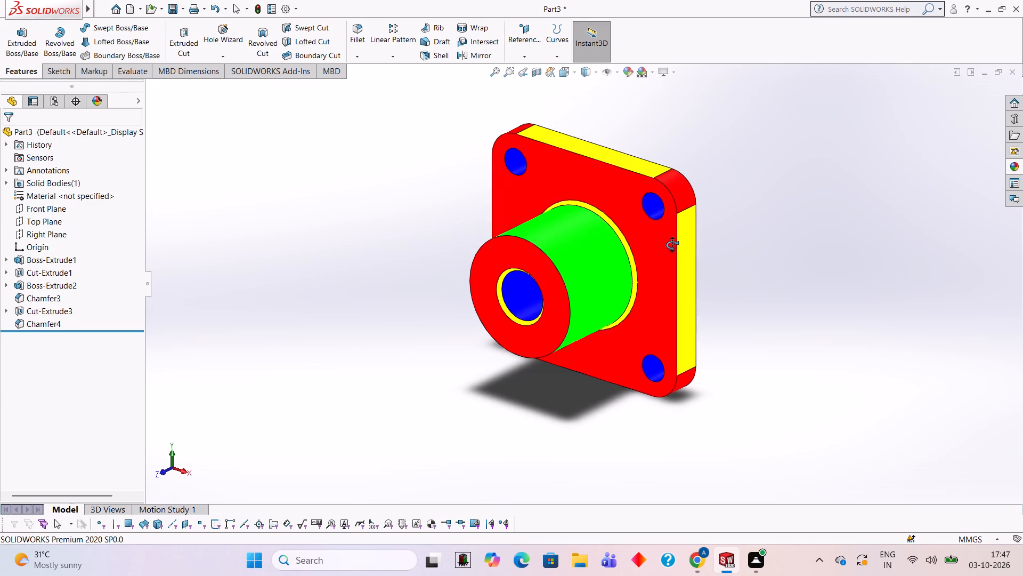
middle_click_drag(672, 245, 670, 211)
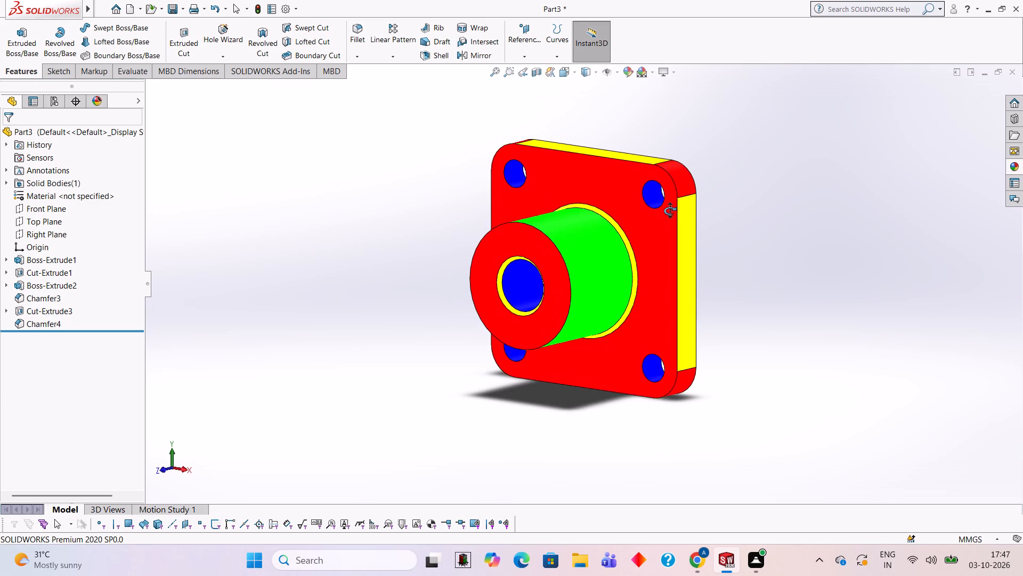
middle_click_drag(670, 211, 670, 210)
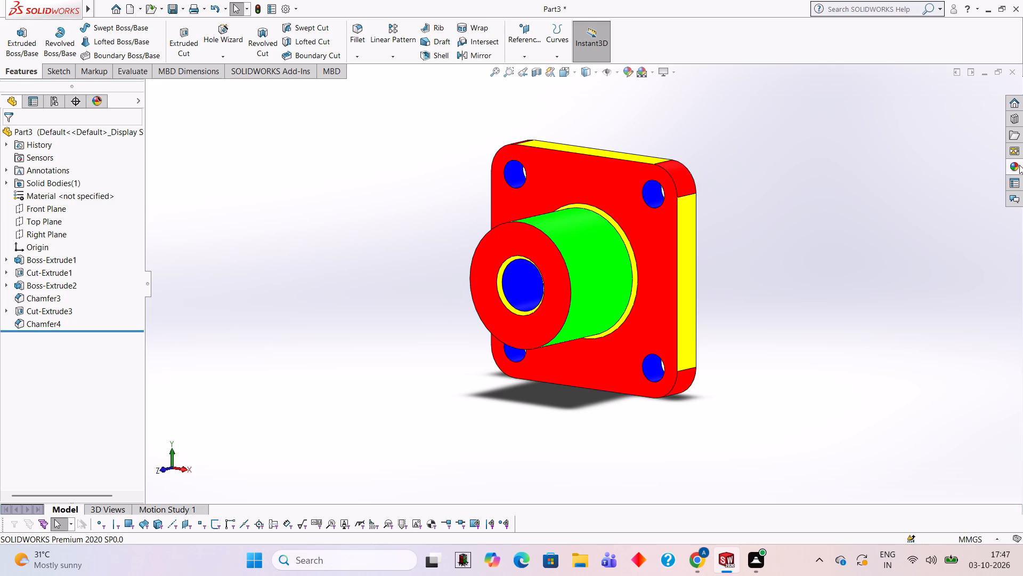
Apply the Green LED appearance to the rounded top corner face of the plate on its +X side.
left_click(1021, 165)
scroll(921, 305, "up", 3)
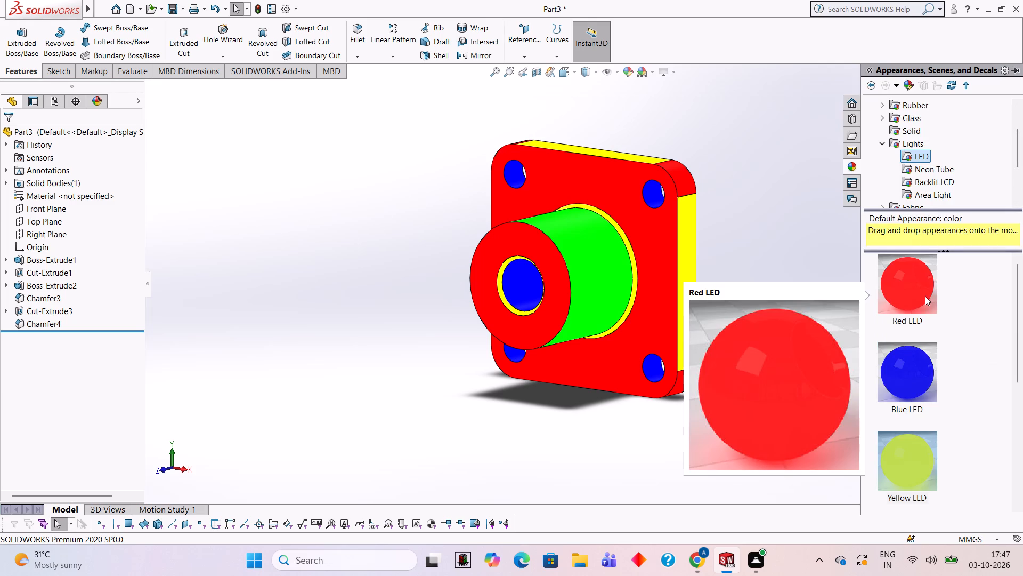
scroll(925, 296, "down", 4)
scroll(925, 296, "up", 5)
scroll(929, 305, "down", 6)
scroll(910, 358, "up", 2)
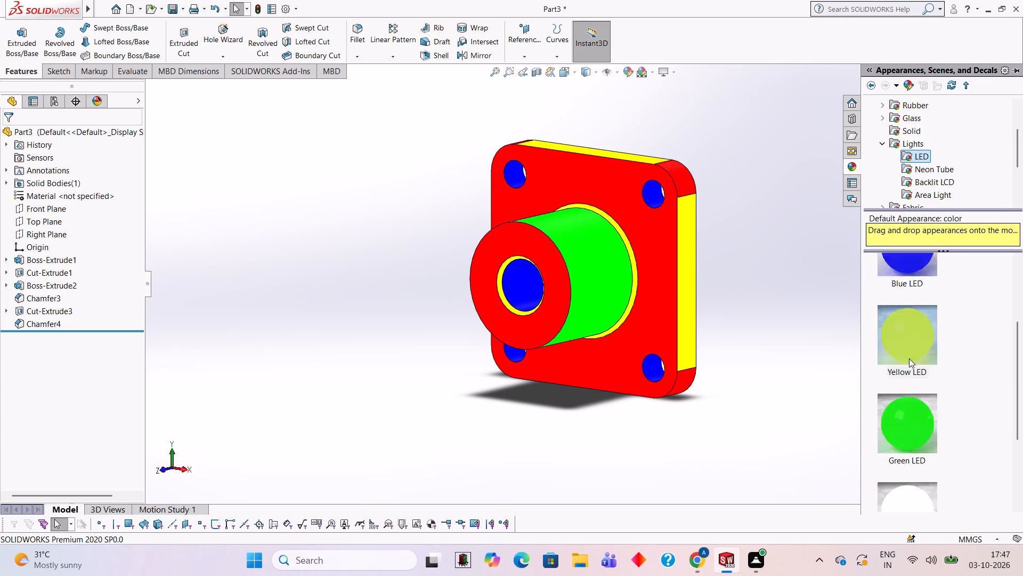
scroll(909, 358, "up", 3)
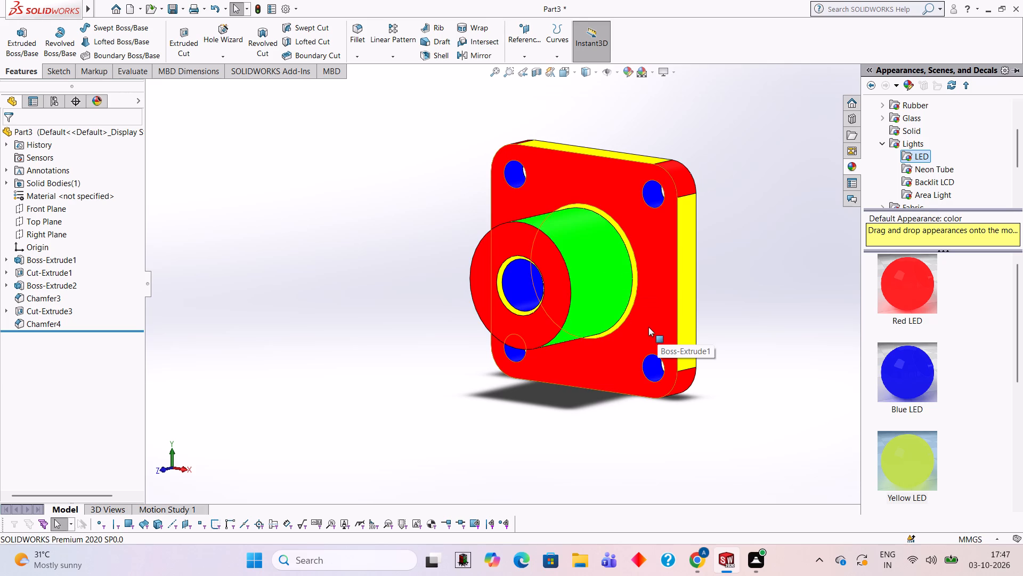
middle_click_drag(661, 282, 505, 391)
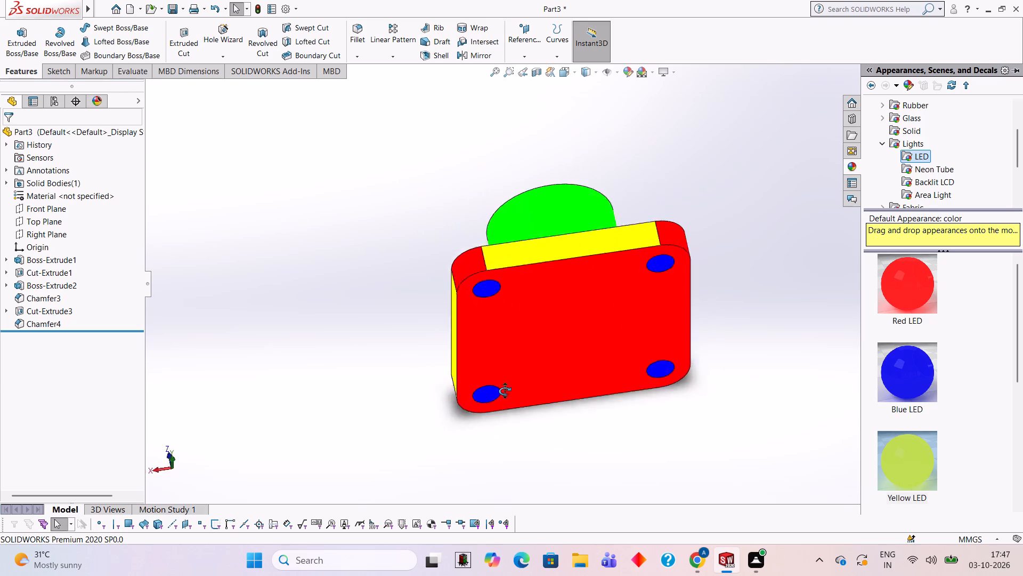
middle_click_drag(505, 391, 656, 289)
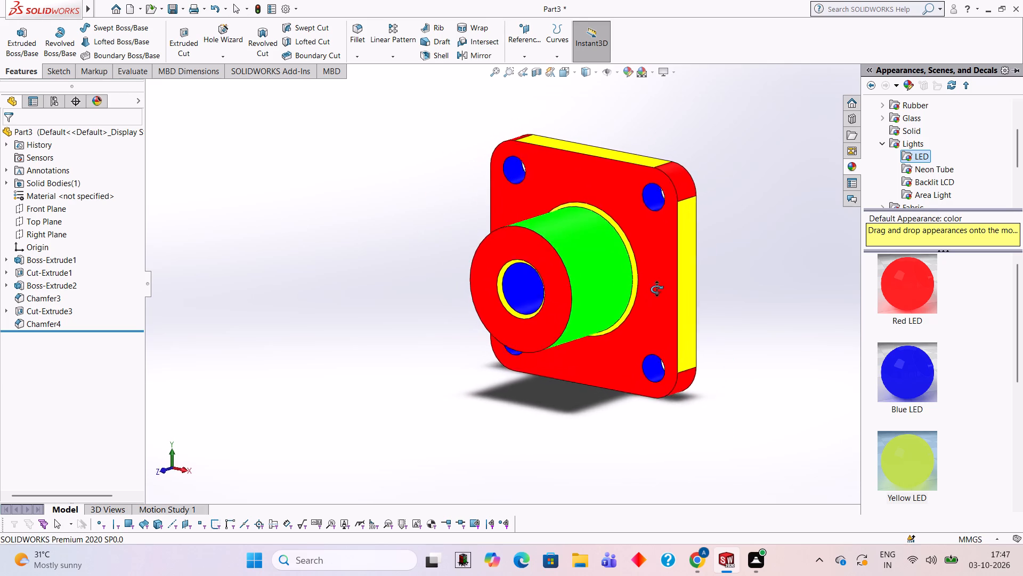
middle_click_drag(656, 289, 659, 291)
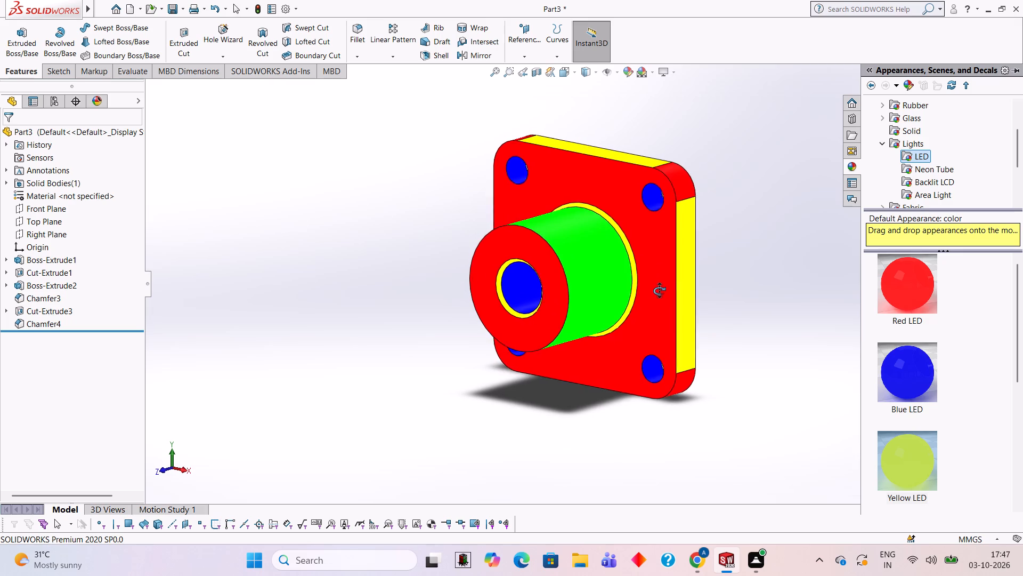
middle_click_drag(659, 291, 660, 291)
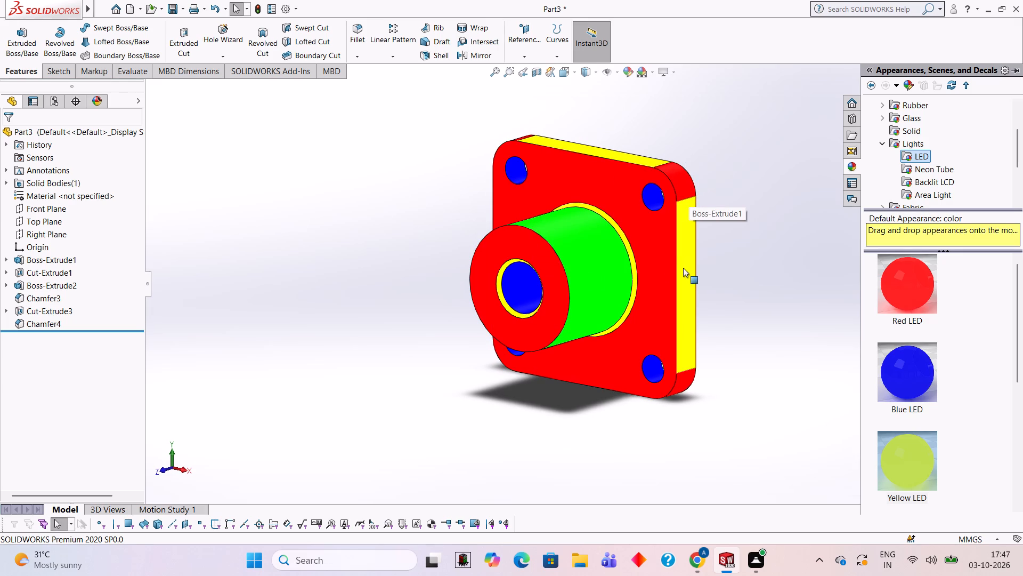
scroll(671, 185, "down", 1)
scroll(891, 356, "down", 1)
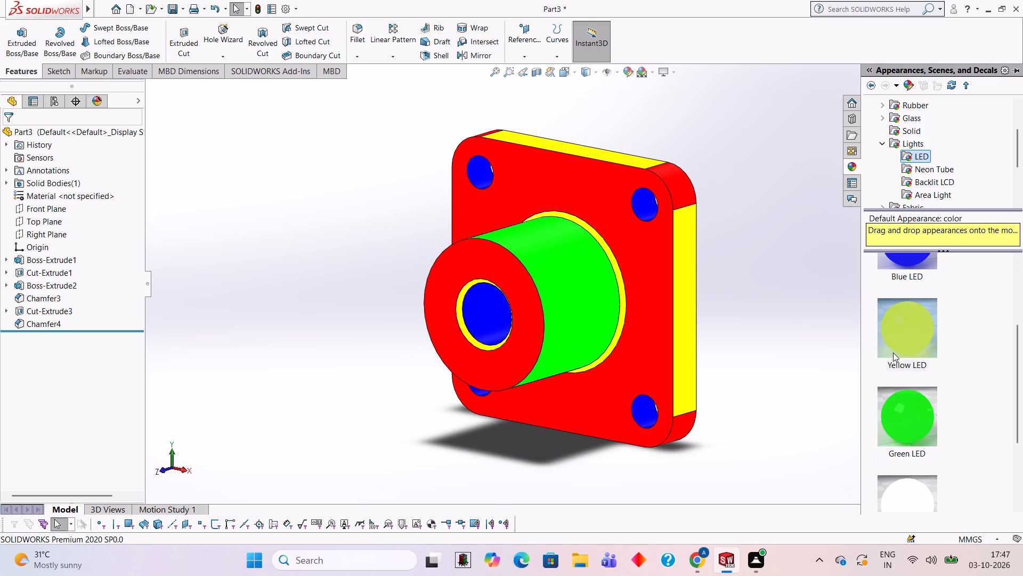
left_click_drag(915, 408, 686, 178)
left_click(686, 178)
Apply the Green LED appearance to the rounded bottom corner face of the plate on its +X side.
middle_click_drag(735, 374, 725, 246)
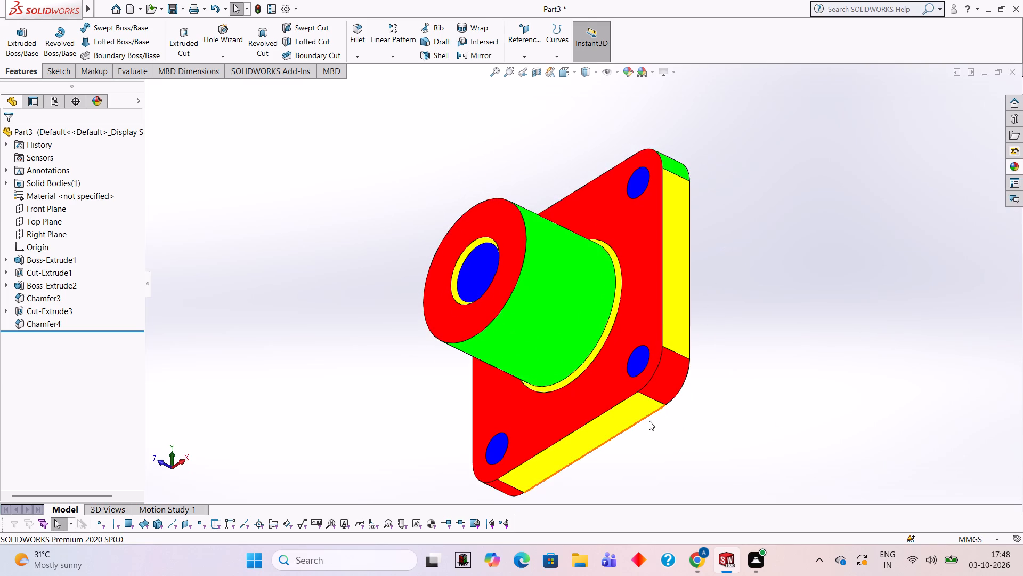
scroll(648, 407, "down", 3)
middle_click_drag(676, 414, 704, 349)
scroll(704, 348, "up", 1)
scroll(701, 348, "down", 2)
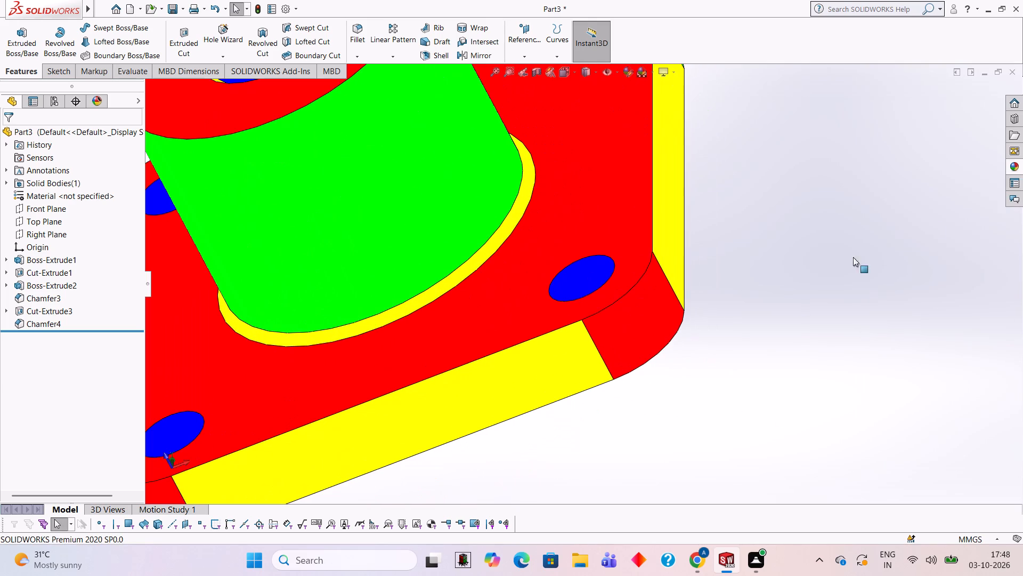
left_click(1010, 166)
left_click_drag(891, 419, 676, 342)
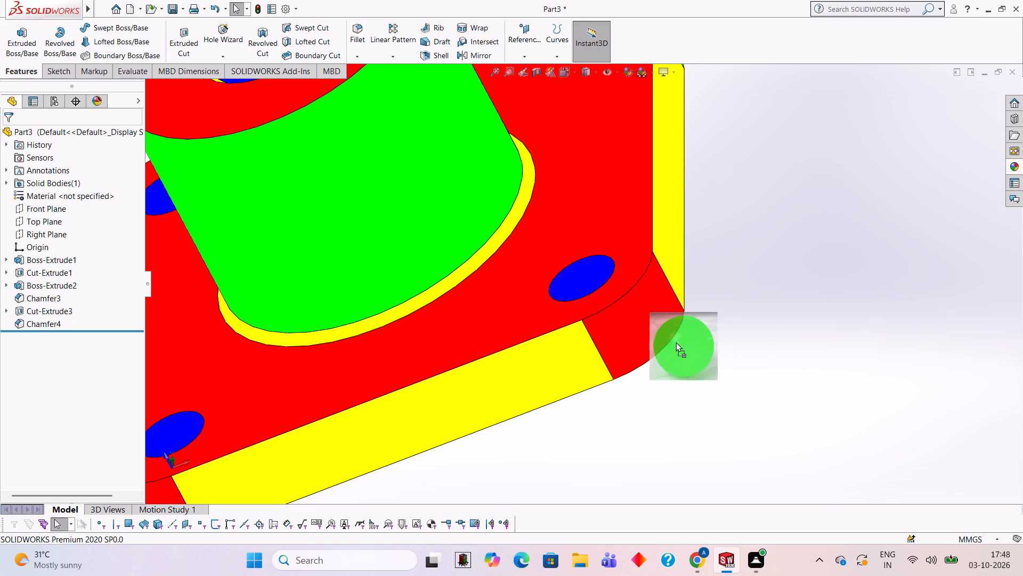
left_click_drag(676, 342, 639, 314)
left_click(639, 314)
Apply the Green LED appearance to the rounded bottom corner face of the plate on its -X side.
scroll(518, 376, "up", 3)
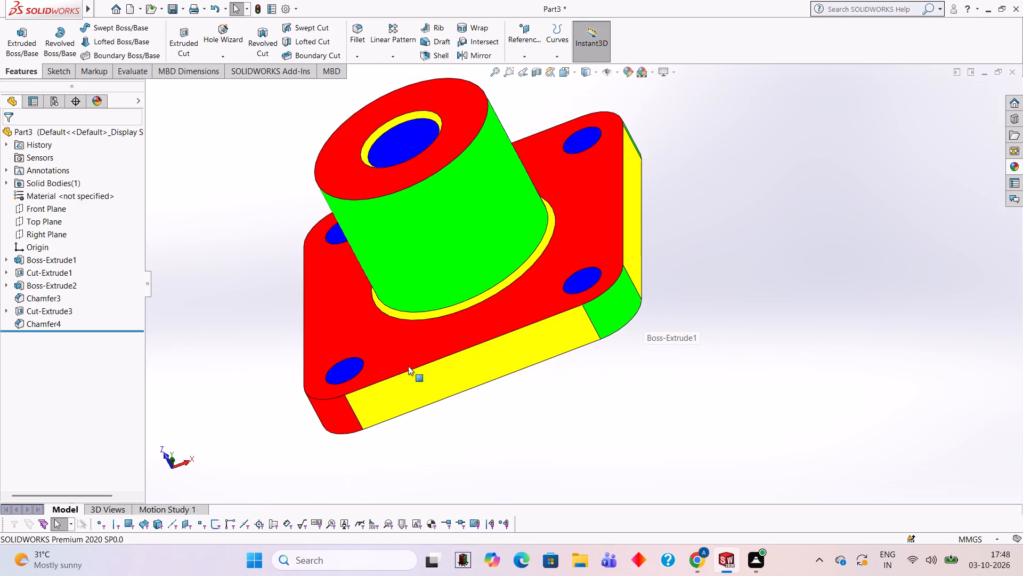
scroll(382, 362, "up", 1)
scroll(382, 362, "down", 1)
middle_click_drag(399, 368, 546, 431)
scroll(414, 356, "down", 2)
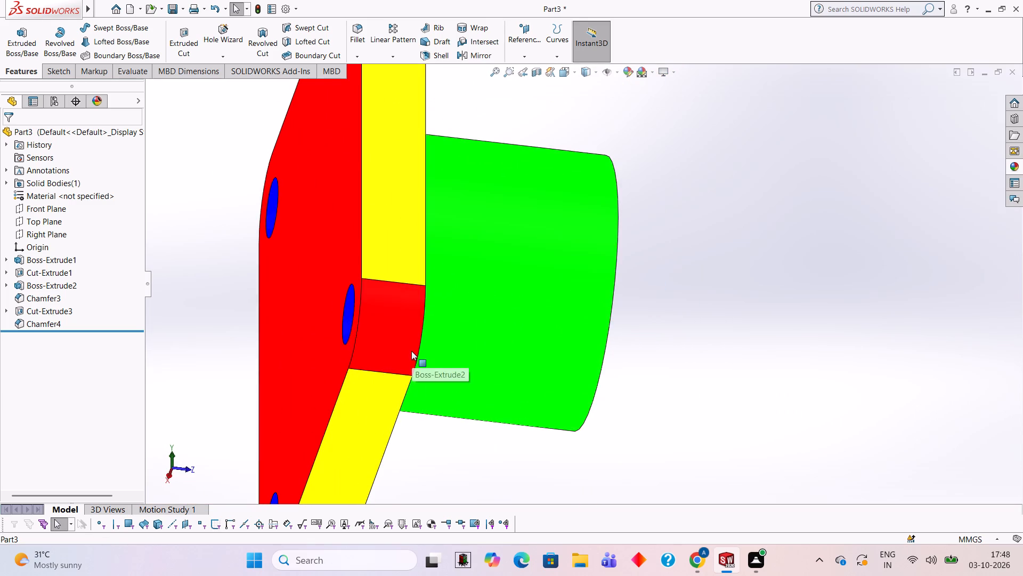
scroll(418, 337, "up", 3)
left_click(1015, 165)
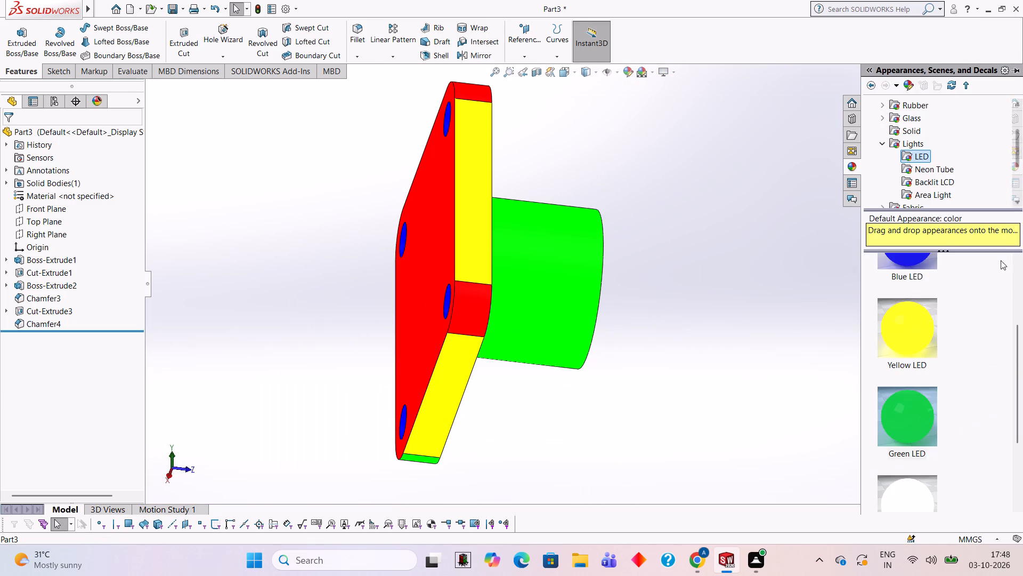
left_click_drag(927, 396, 494, 283)
scroll(448, 294, "down", 1)
middle_click_drag(547, 289, 506, 293)
scroll(404, 314, "down", 1)
left_click(1022, 163)
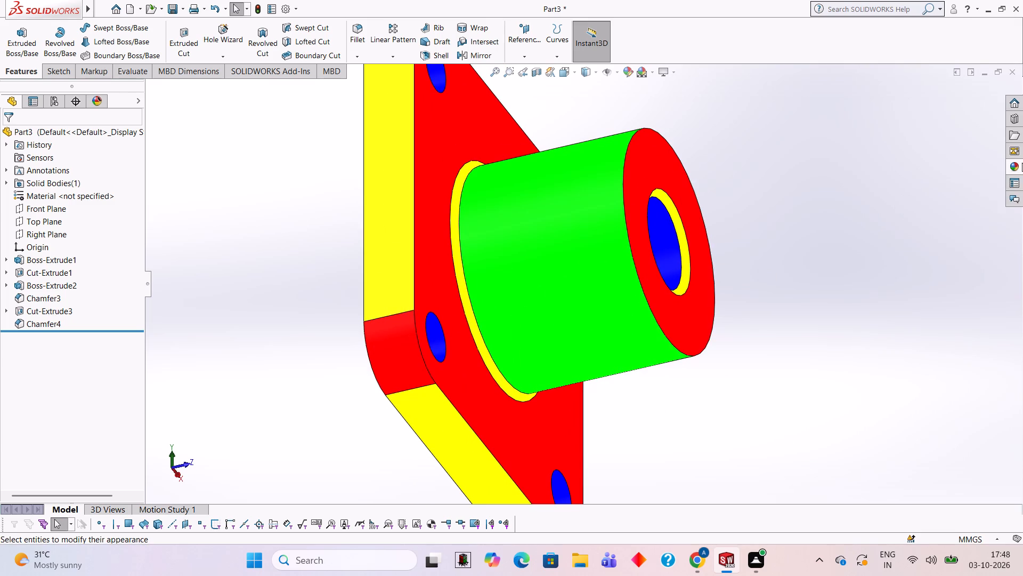
left_click_drag(929, 419, 416, 340)
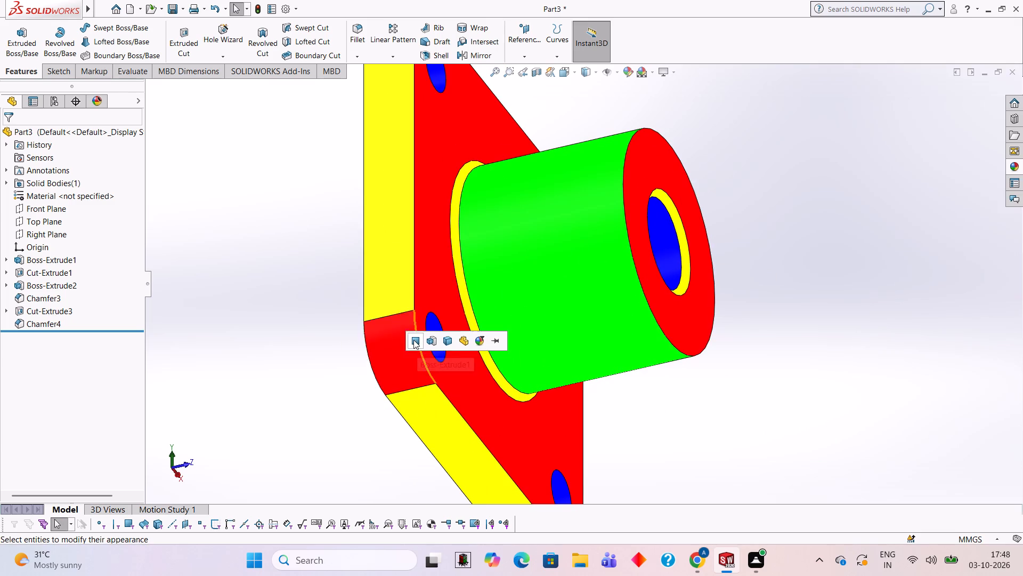
left_click(413, 340)
Apply the Green LED appearance to the rounded top corner face of the plate on its -X side.
scroll(413, 247, "up", 3)
middle_click_drag(481, 147, 473, 269)
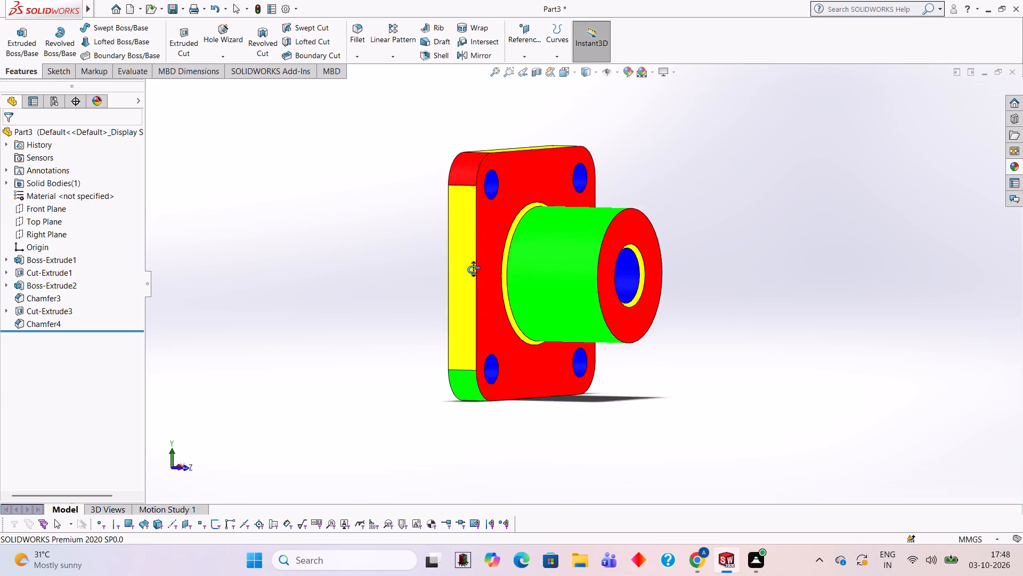
middle_click_drag(473, 269, 480, 314)
scroll(465, 213, "down", 2)
left_click(1018, 166)
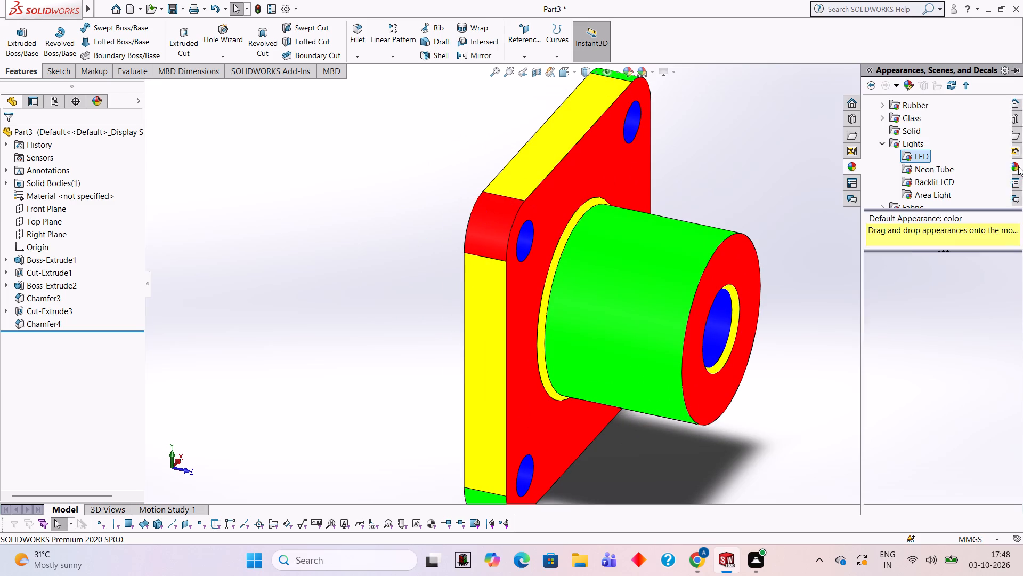
left_click_drag(923, 402, 502, 207)
left_click(502, 207)
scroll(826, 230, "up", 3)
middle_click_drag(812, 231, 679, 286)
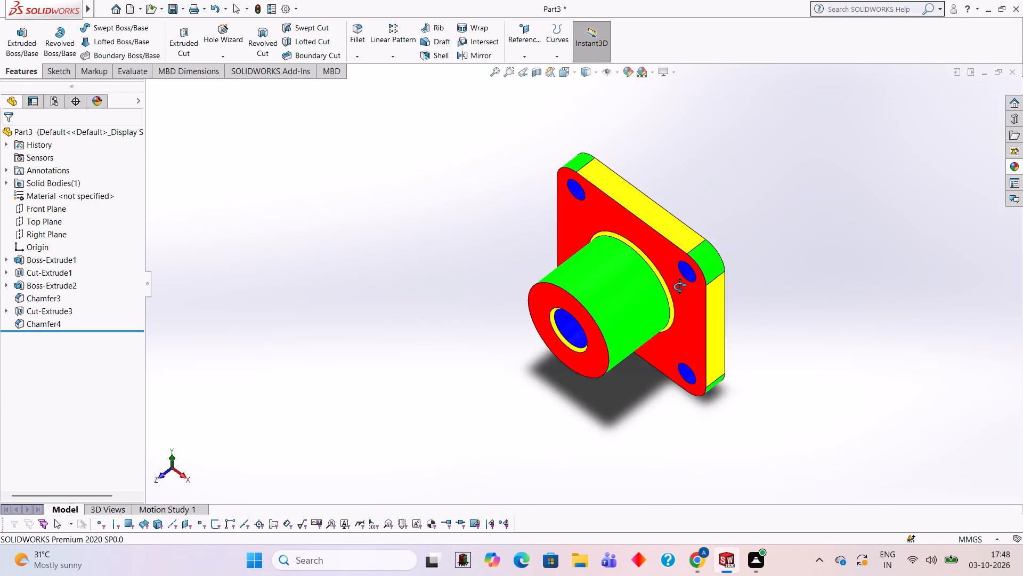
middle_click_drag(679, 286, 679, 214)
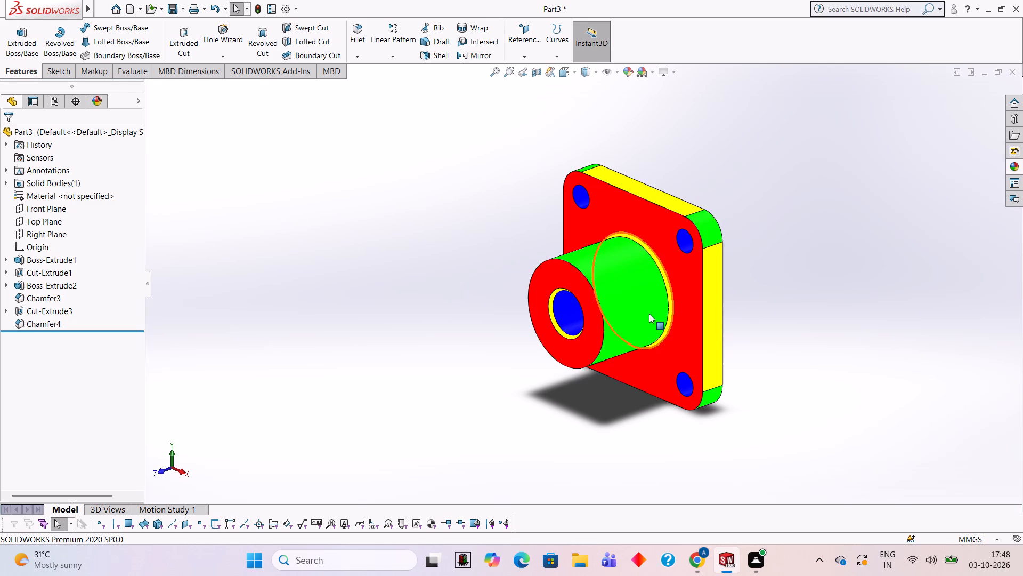
Examine the coloured faces of the flange plate, boss, bore and corner holes from the front and at an angle.
scroll(659, 294, "up", 1)
scroll(649, 284, "down", 1)
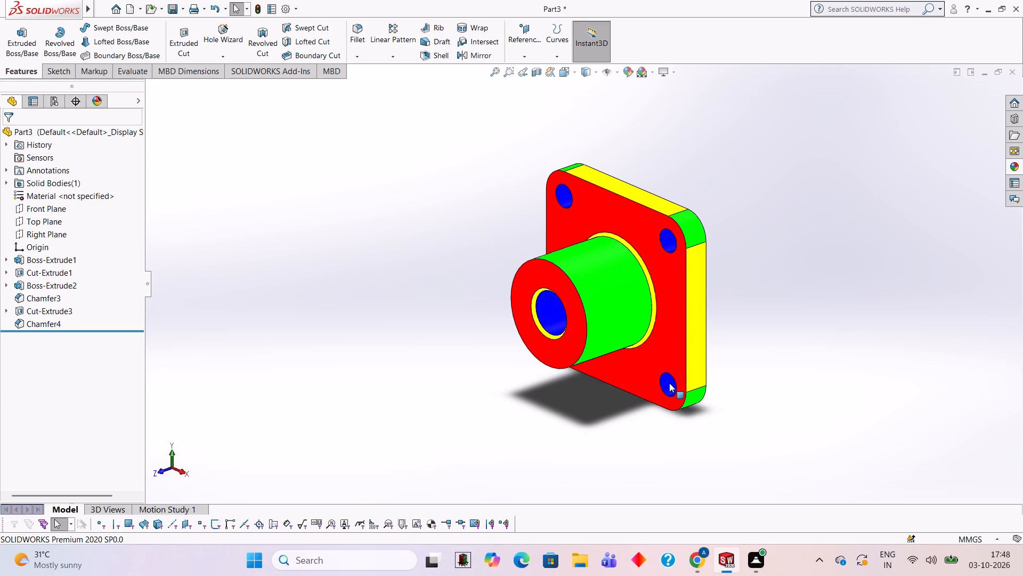
middle_click_drag(728, 318, 797, 251)
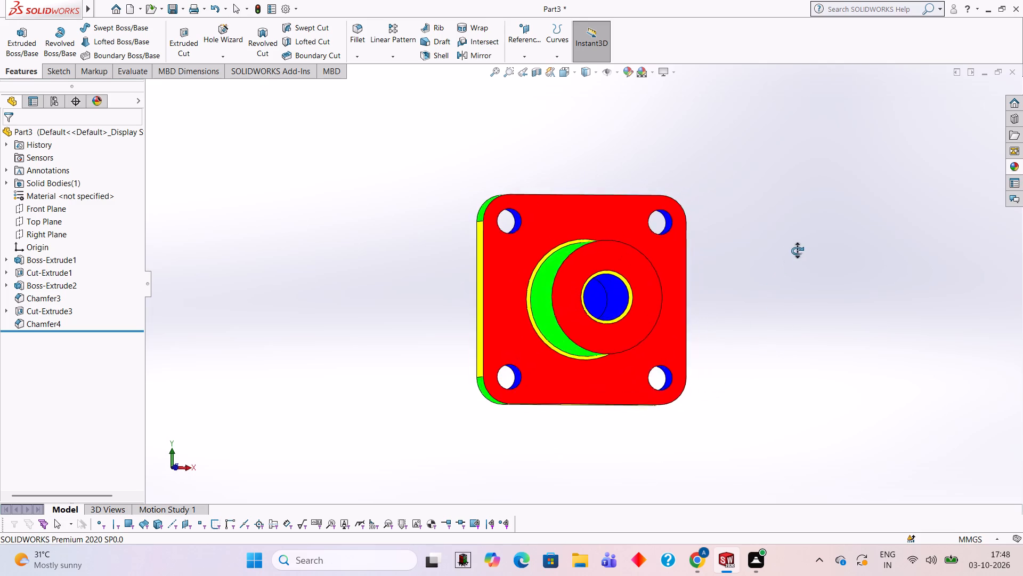
middle_click_drag(797, 251, 725, 330)
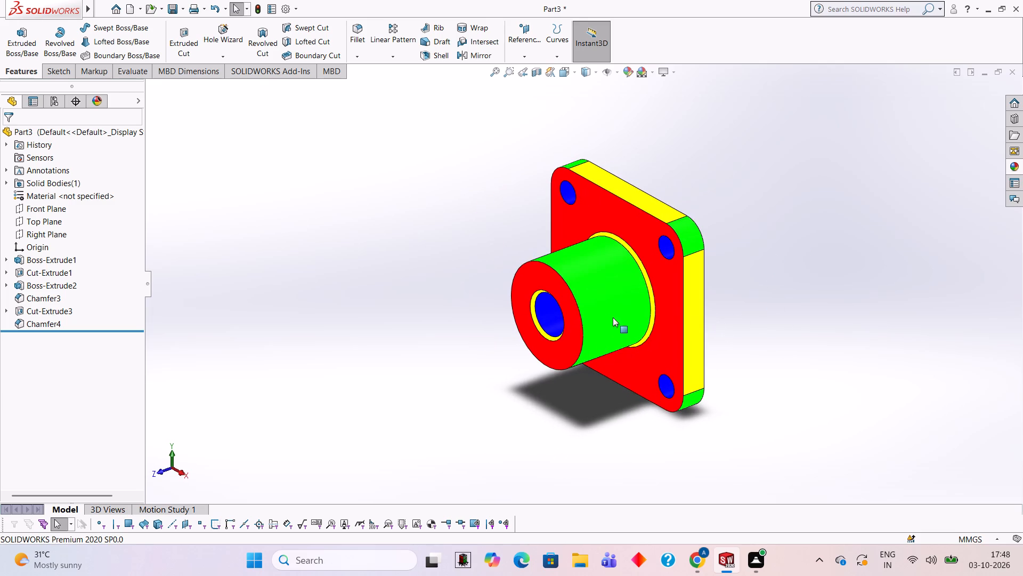
middle_click_drag(719, 319, 733, 273)
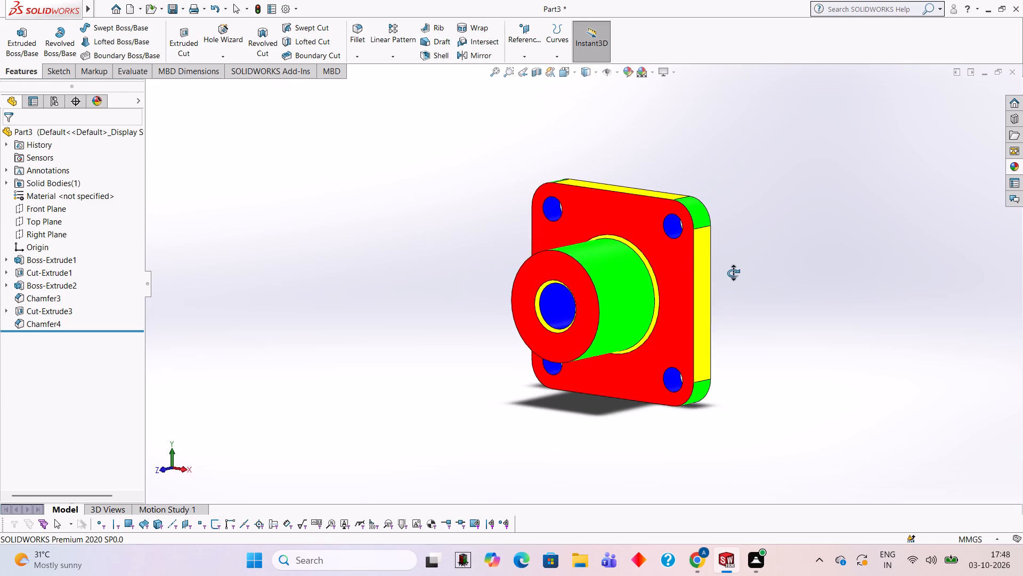
middle_click_drag(733, 273, 746, 274)
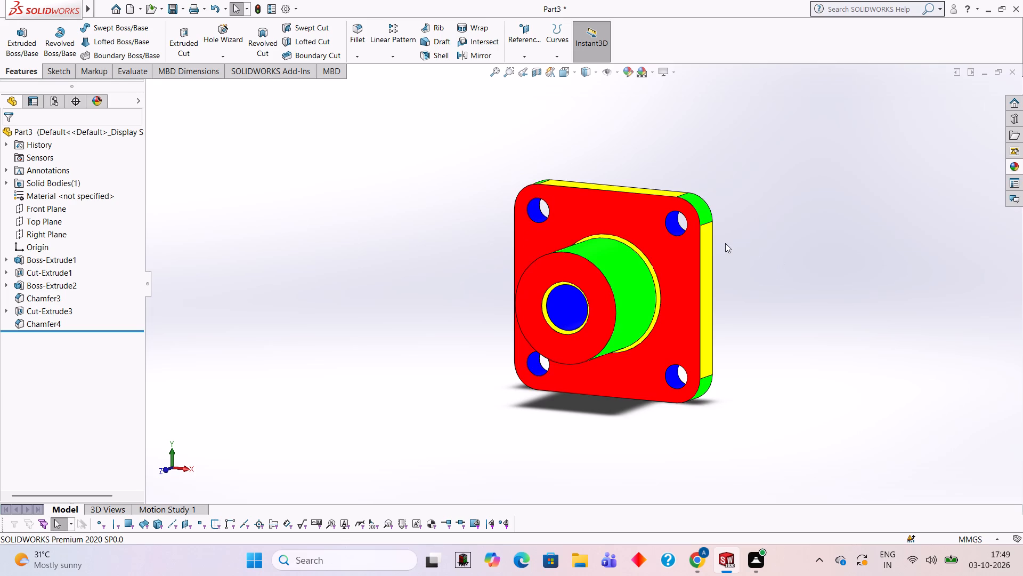
middle_click_drag(725, 243, 715, 243)
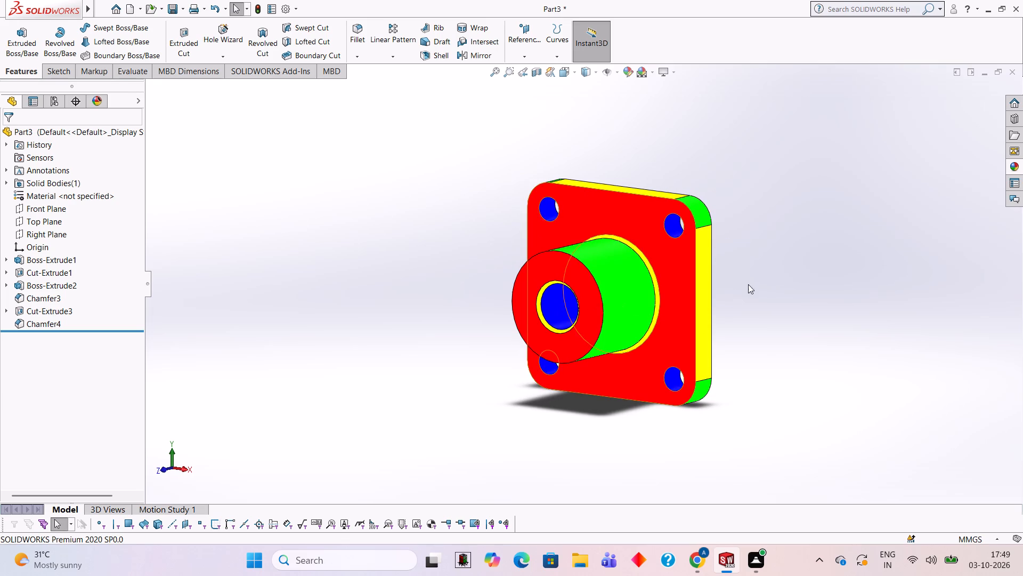
middle_click_drag(702, 278, 707, 279)
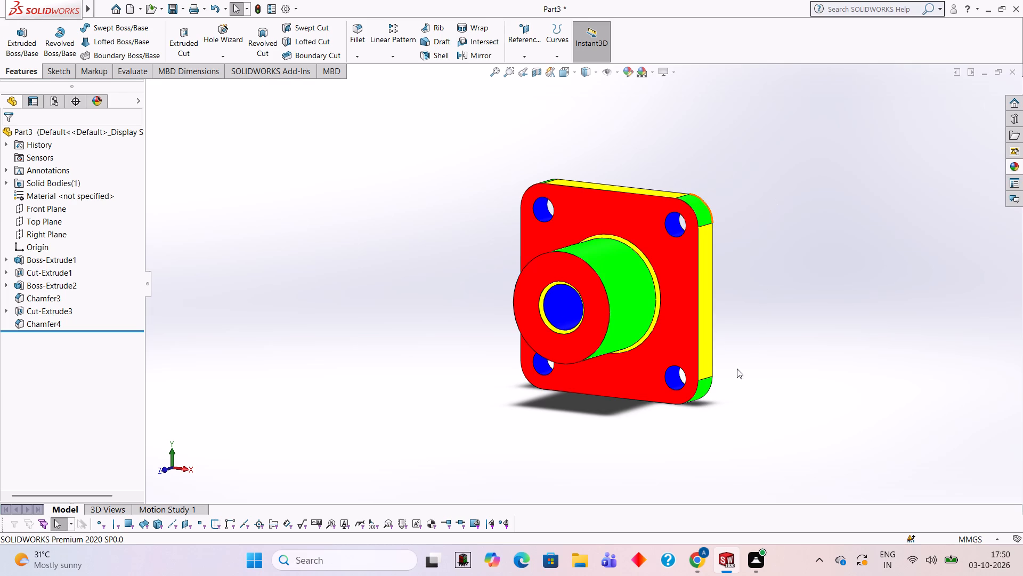
scroll(764, 324, "up", 1)
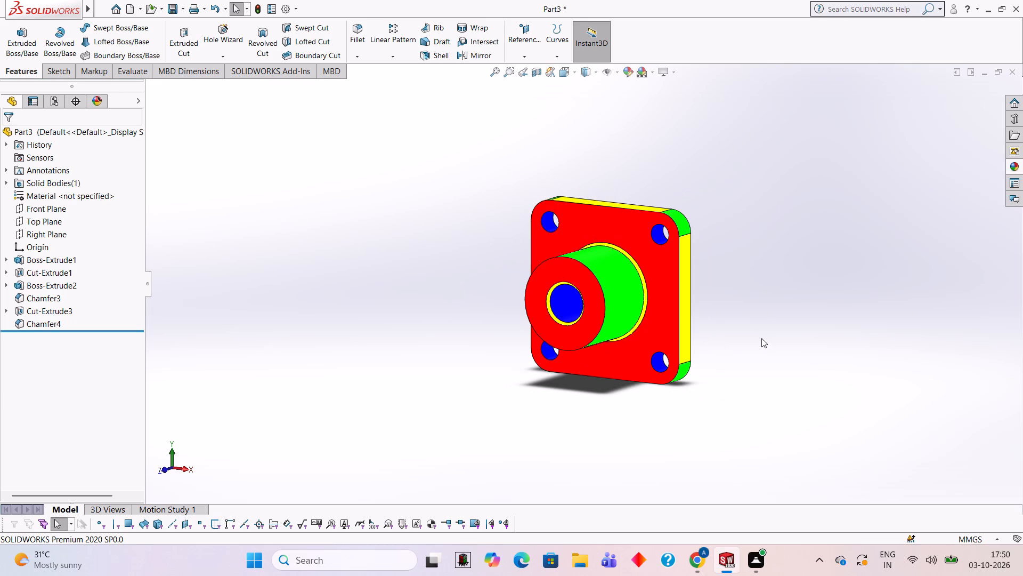
scroll(596, 311, "down", 1)
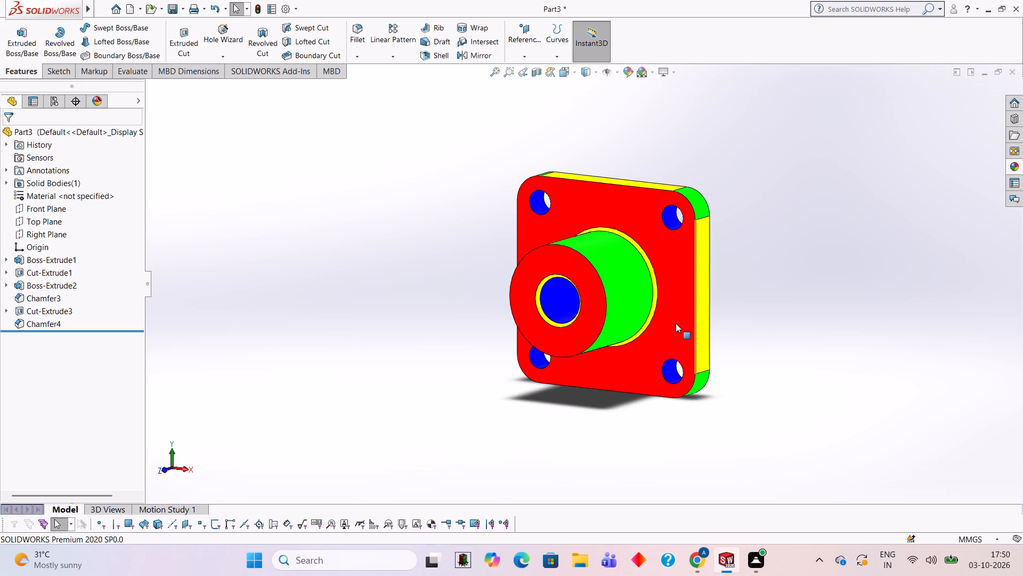
scroll(610, 297, "down", 2)
scroll(610, 295, "up", 2)
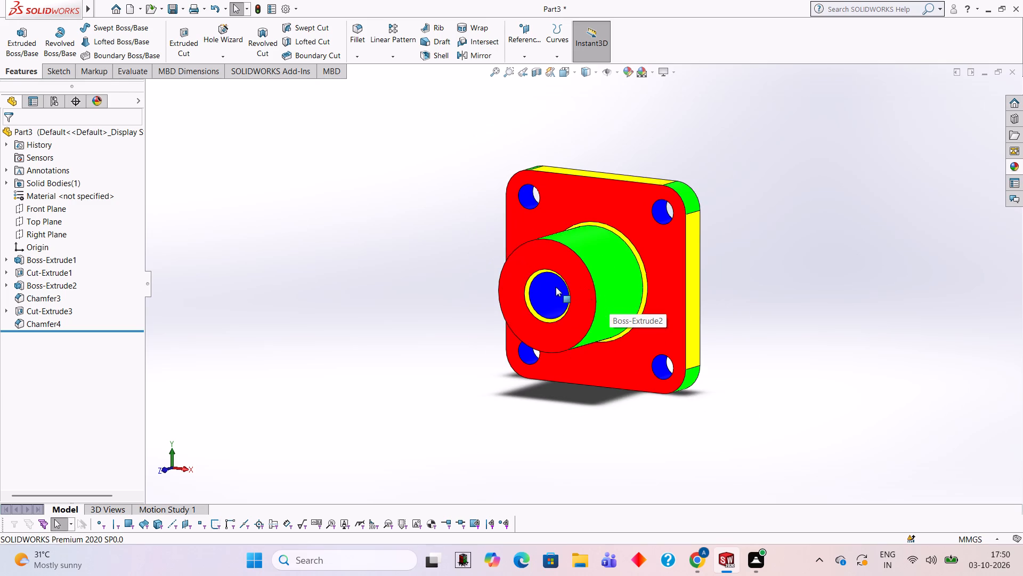
scroll(556, 287, "down", 3)
scroll(555, 286, "up", 3)
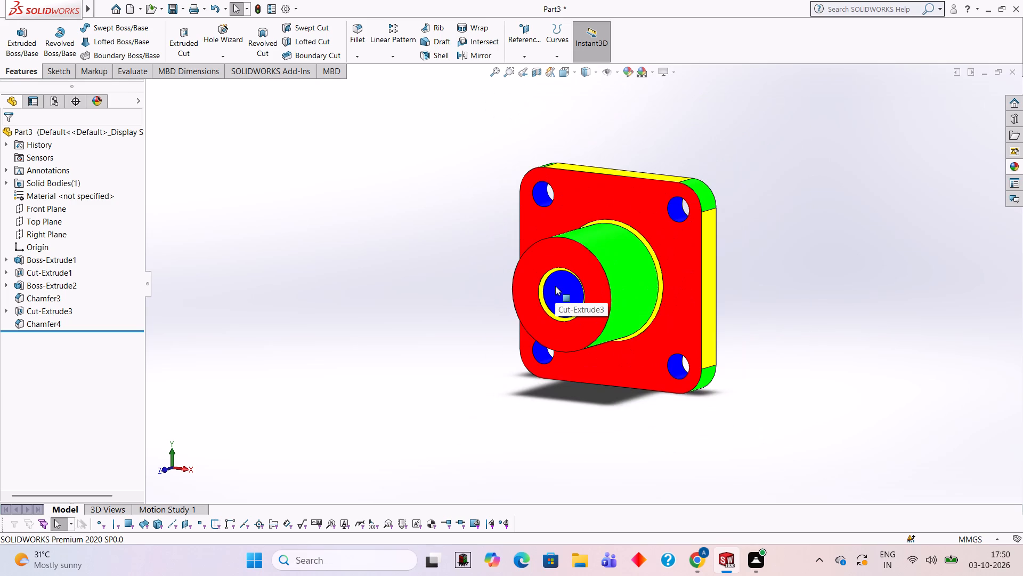
scroll(555, 286, "down", 2)
scroll(599, 269, "up", 2)
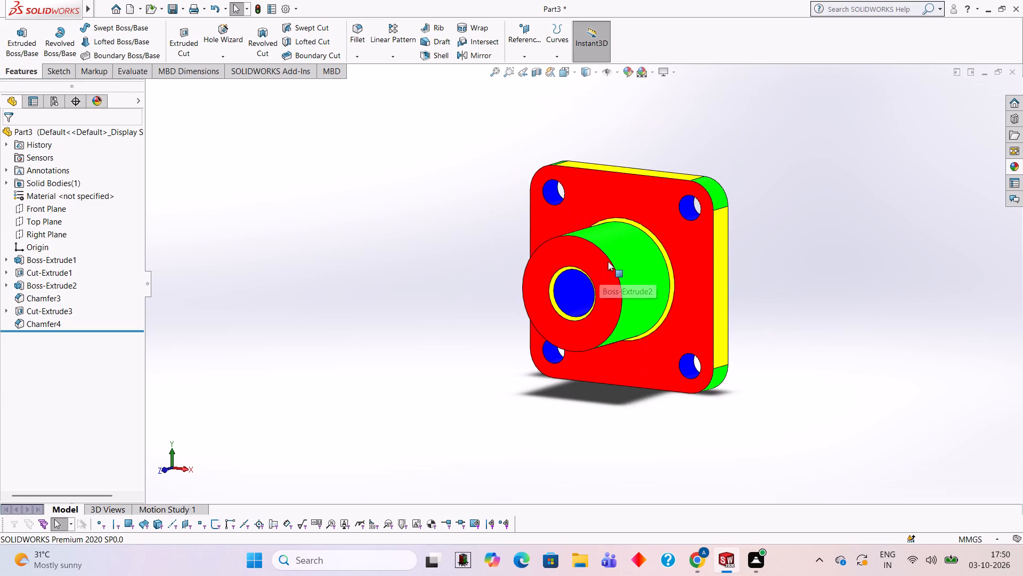
scroll(608, 261, "down", 1)
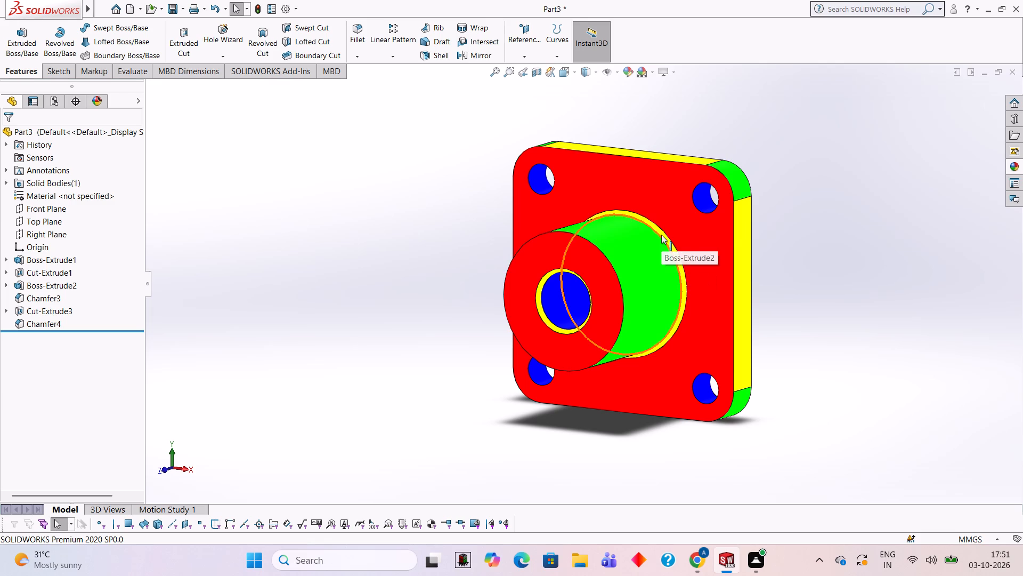
scroll(613, 254, "down", 1)
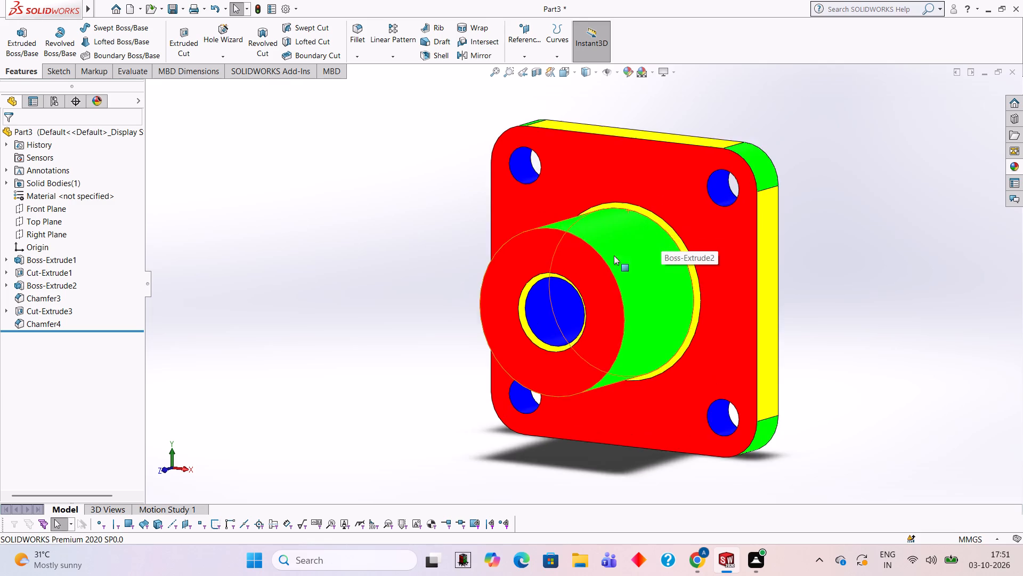
middle_click_drag(618, 258, 679, 259)
middle_click_drag(795, 225, 734, 236)
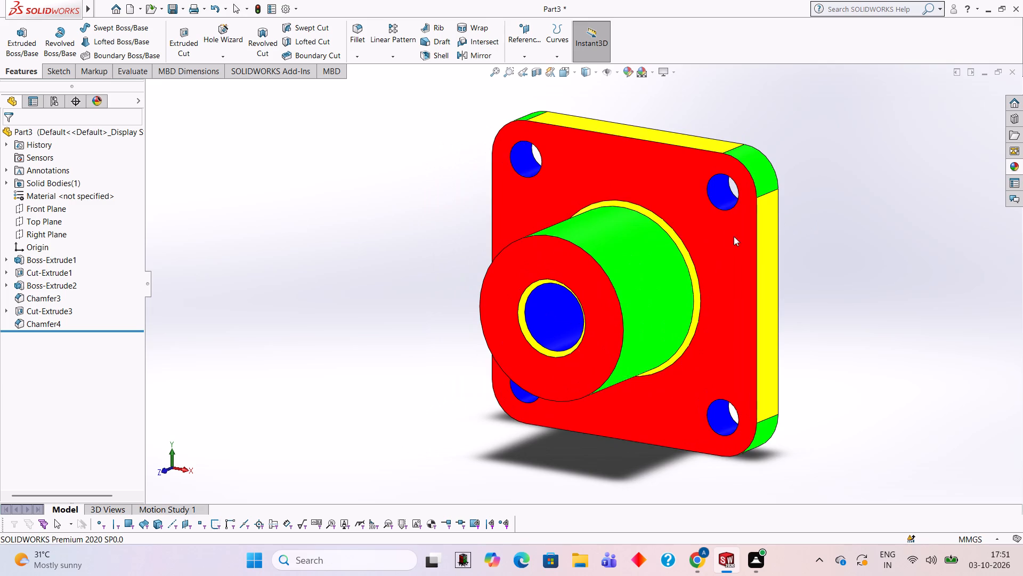
scroll(636, 259, "up", 2)
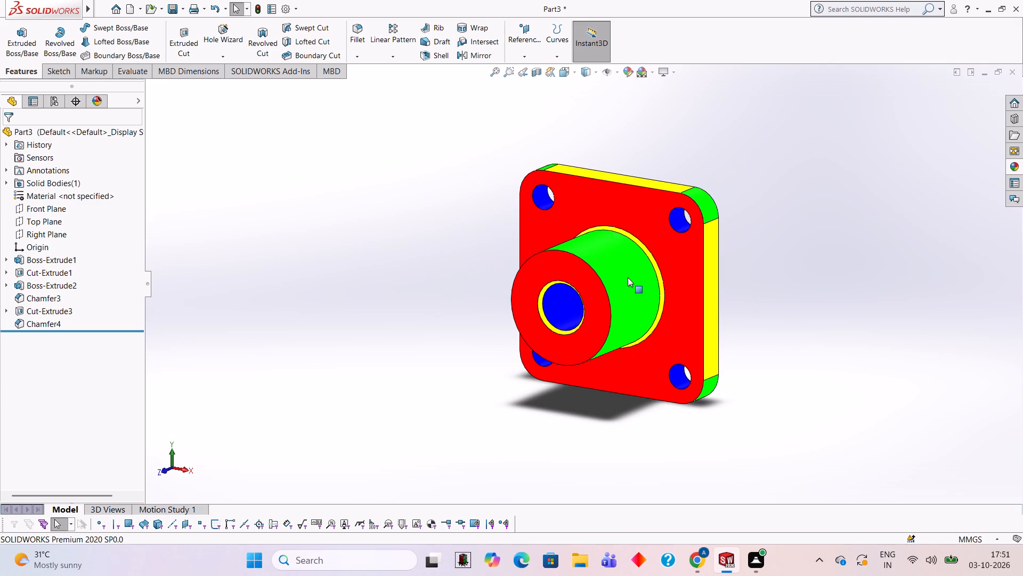
scroll(617, 292, "down", 1)
middle_click_drag(607, 298, 612, 277)
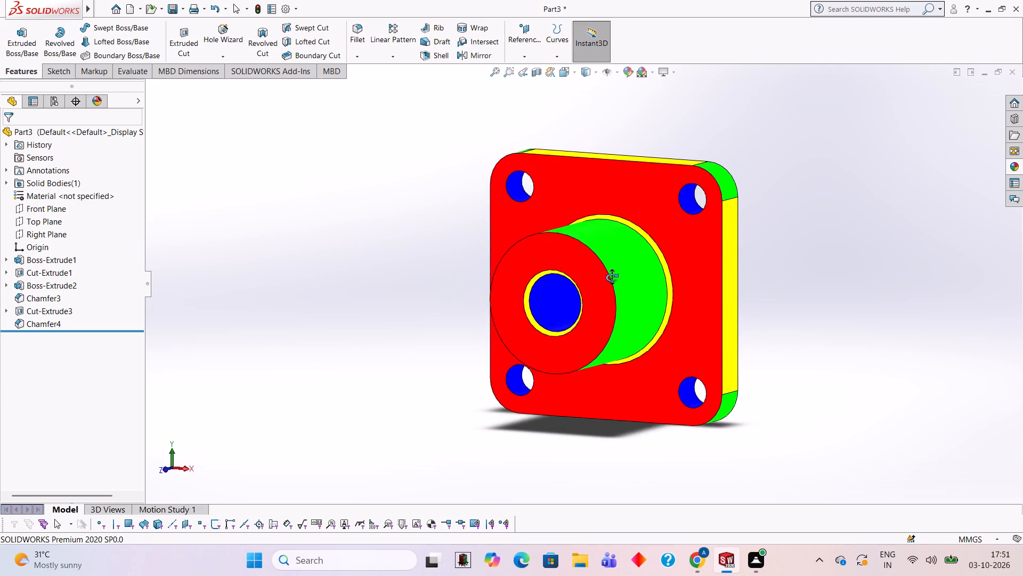
middle_click_drag(612, 277, 611, 277)
scroll(608, 263, "up", 2)
scroll(587, 291, "down", 1)
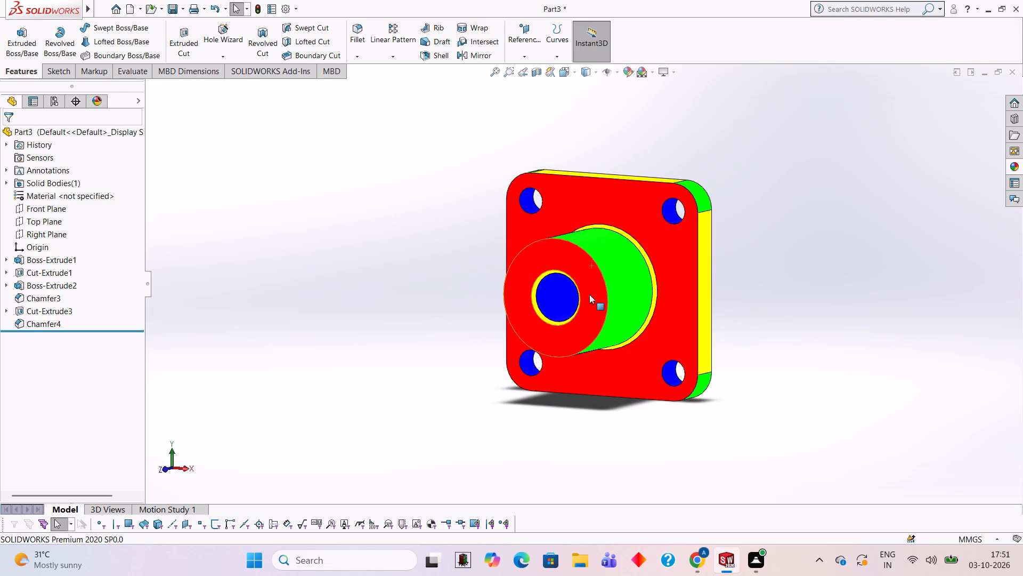
scroll(584, 294, "down", 3)
scroll(577, 289, "up", 1)
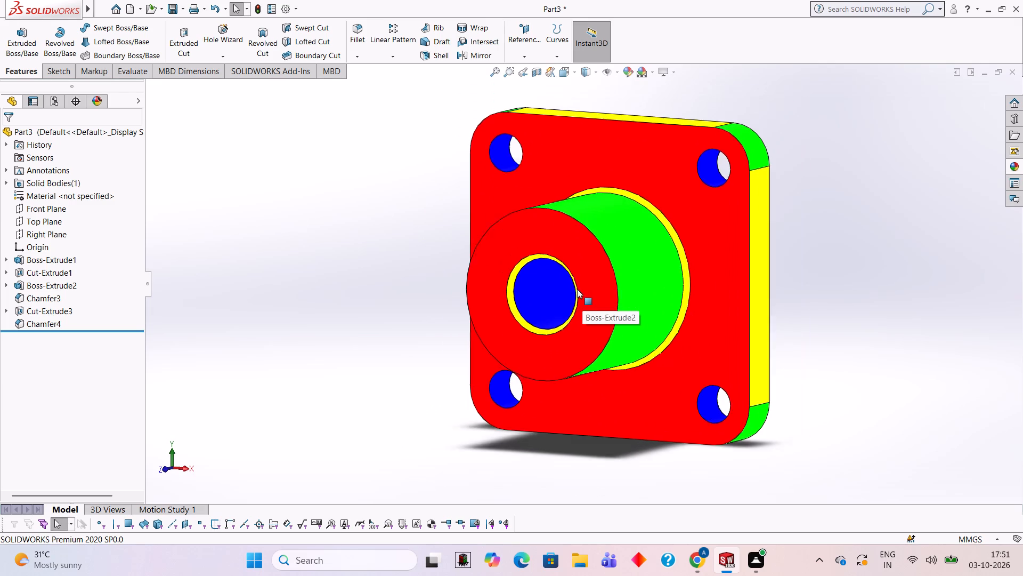
scroll(577, 289, "up", 1)
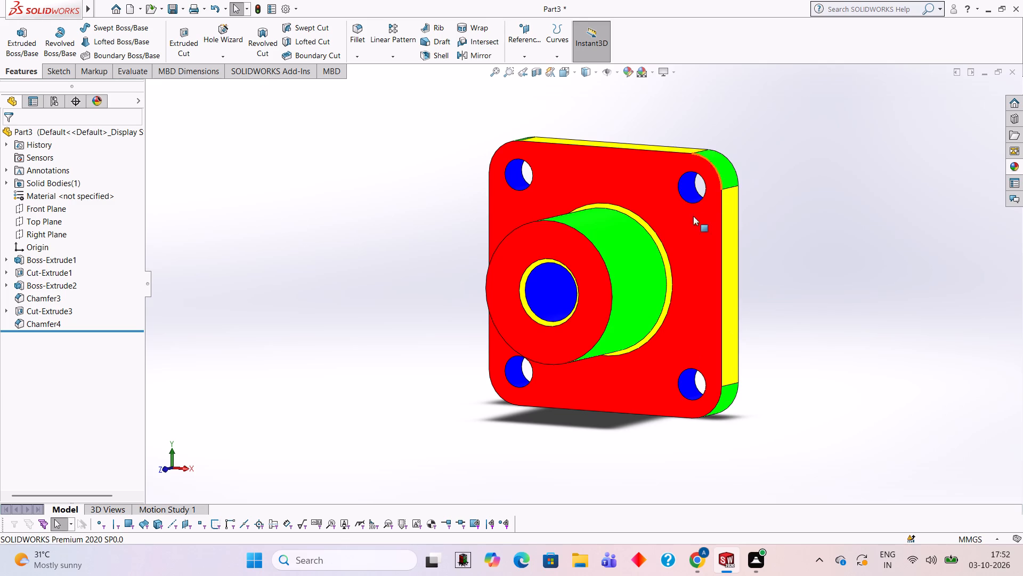
scroll(635, 219, "up", 2)
scroll(633, 208, "down", 2)
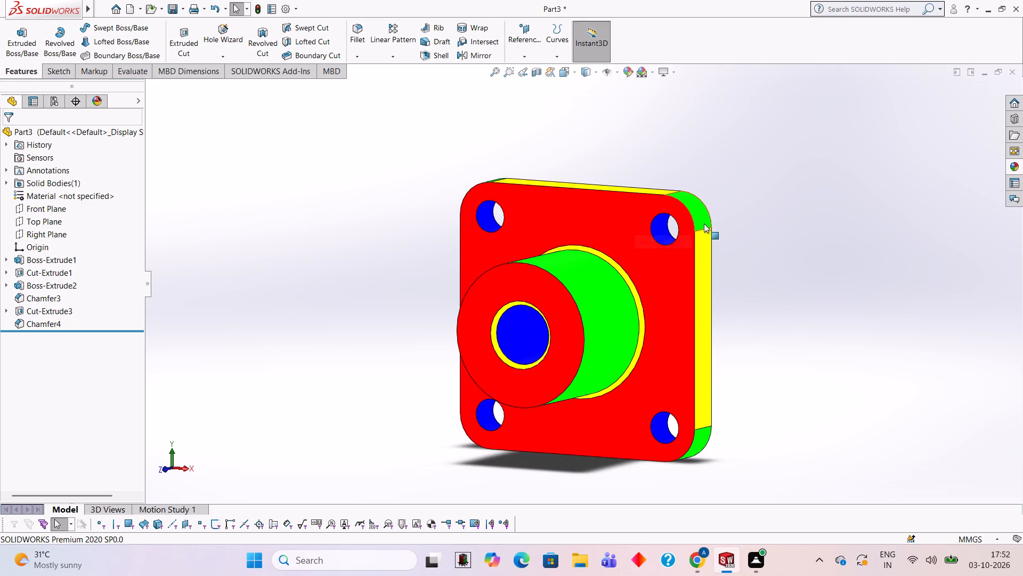
scroll(602, 324, "up", 2)
scroll(599, 320, "down", 2)
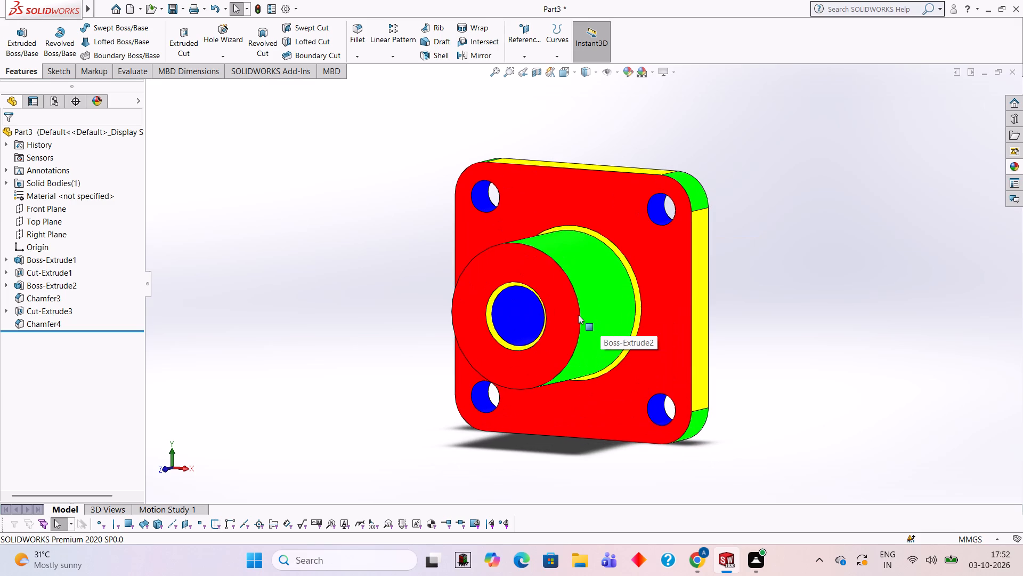
scroll(578, 315, "down", 1)
scroll(579, 315, "up", 1)
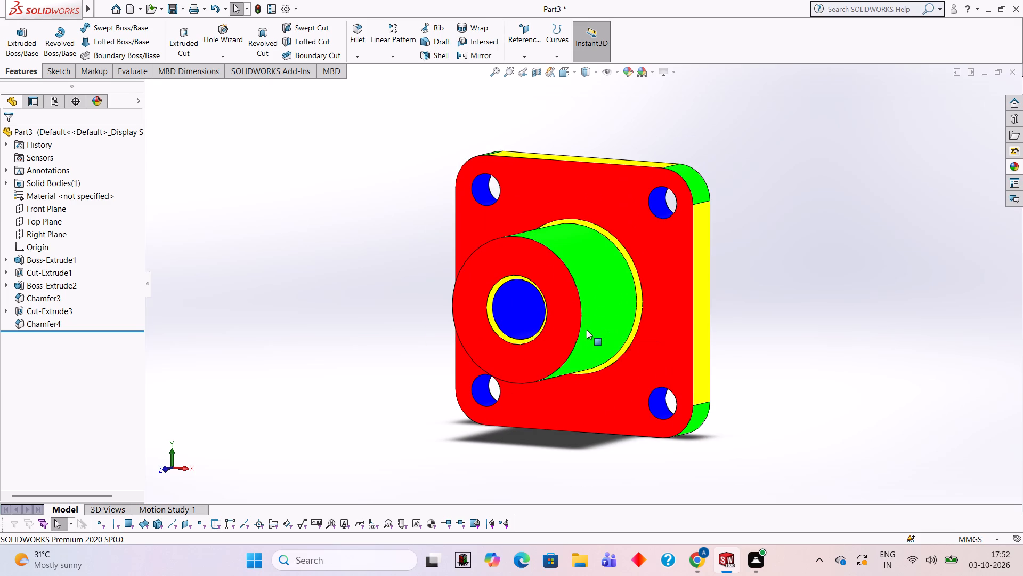
scroll(587, 329, "down", 1)
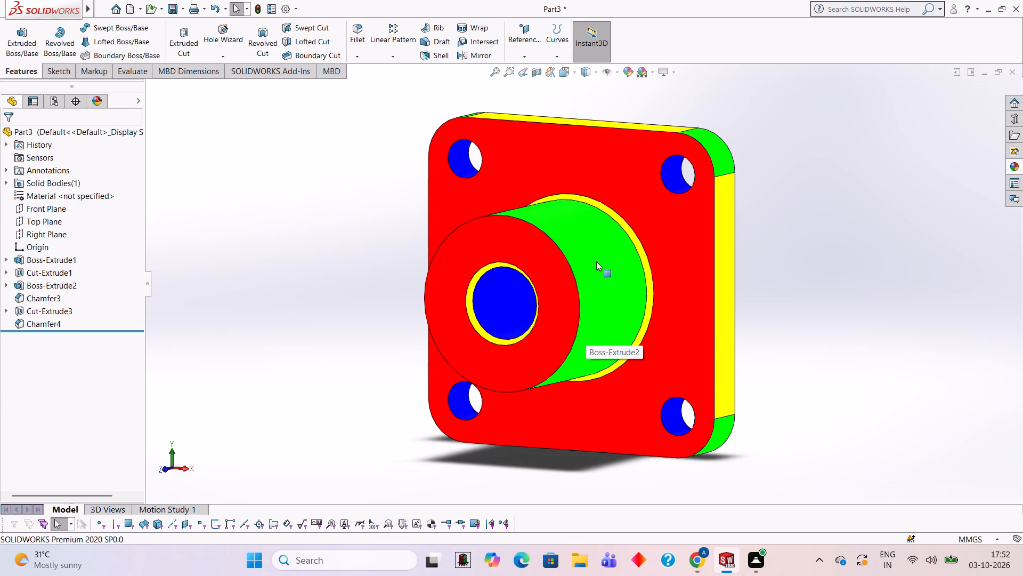
scroll(566, 268, "up", 2)
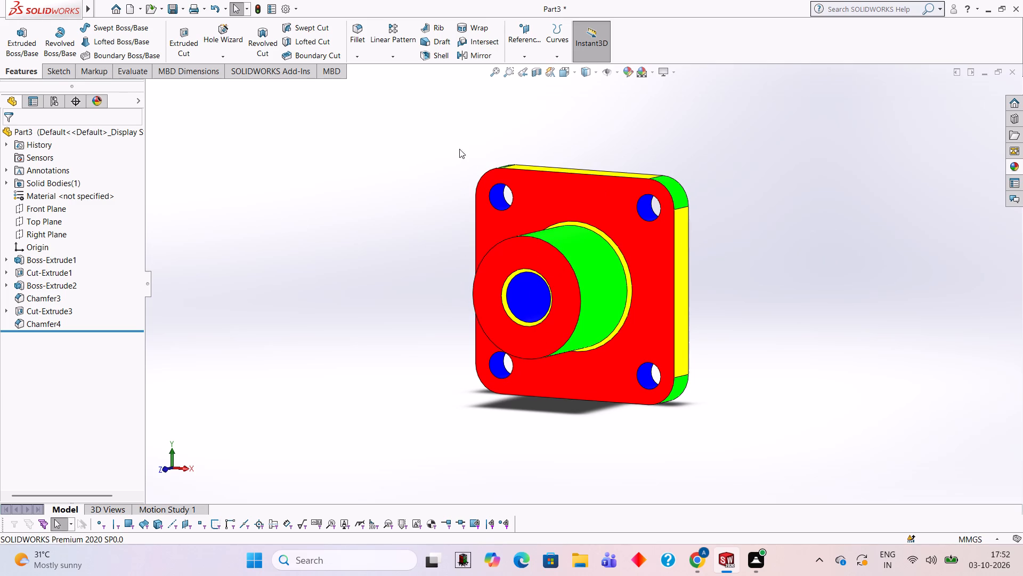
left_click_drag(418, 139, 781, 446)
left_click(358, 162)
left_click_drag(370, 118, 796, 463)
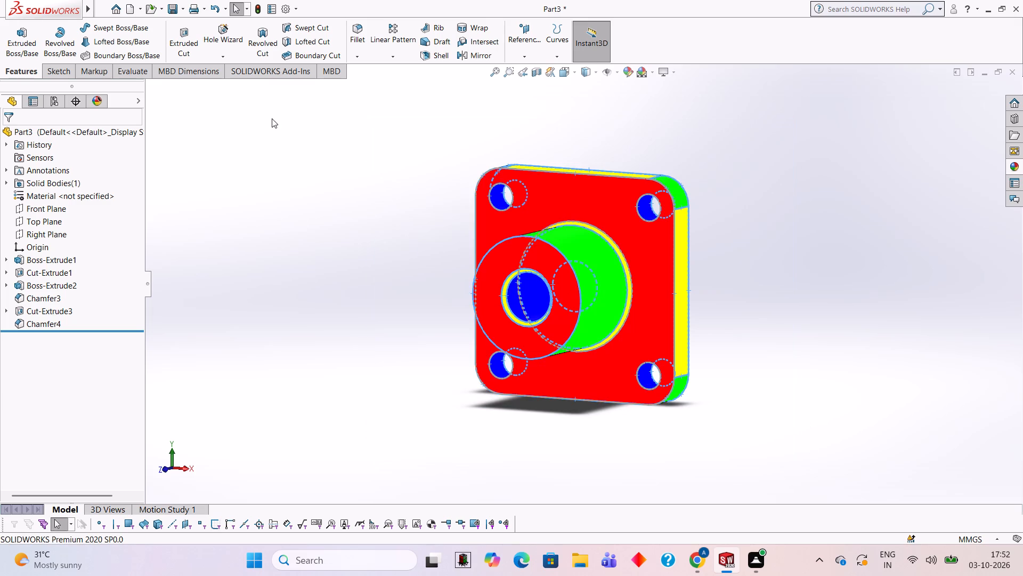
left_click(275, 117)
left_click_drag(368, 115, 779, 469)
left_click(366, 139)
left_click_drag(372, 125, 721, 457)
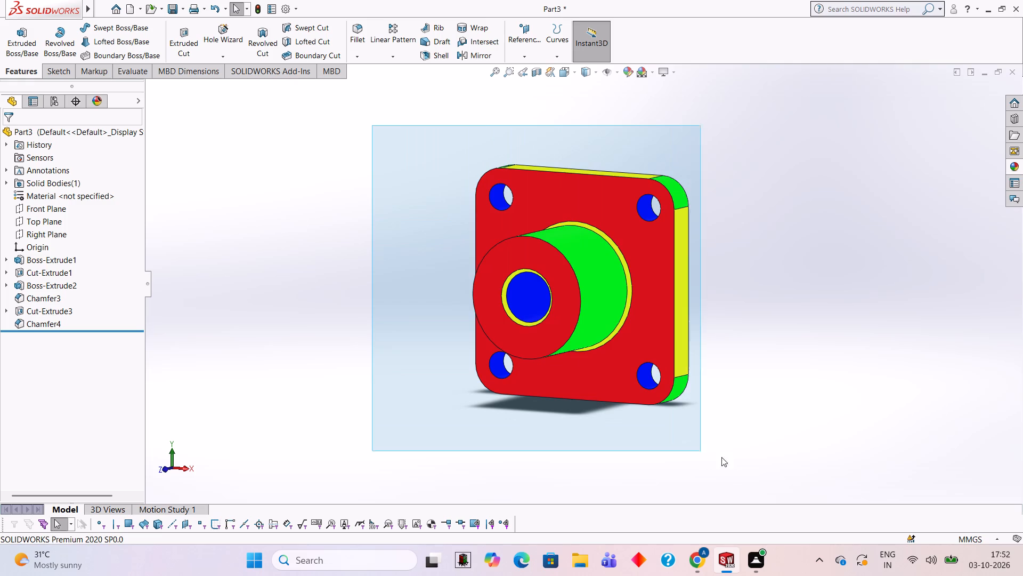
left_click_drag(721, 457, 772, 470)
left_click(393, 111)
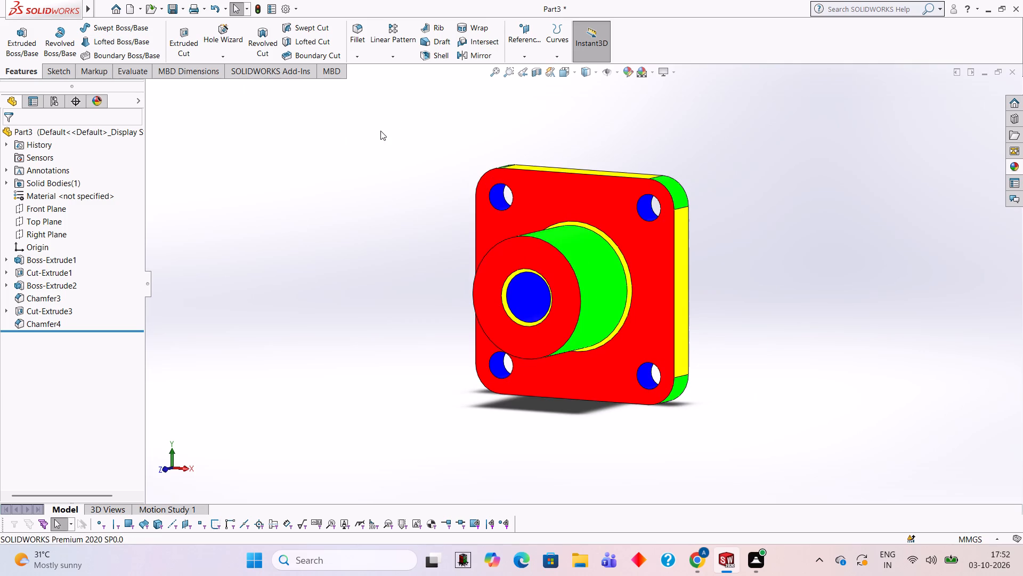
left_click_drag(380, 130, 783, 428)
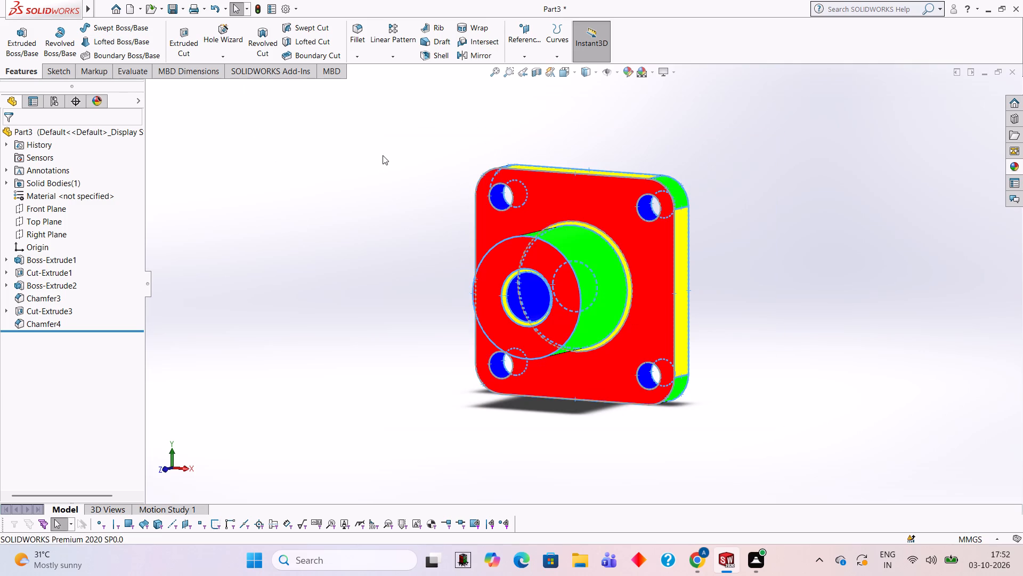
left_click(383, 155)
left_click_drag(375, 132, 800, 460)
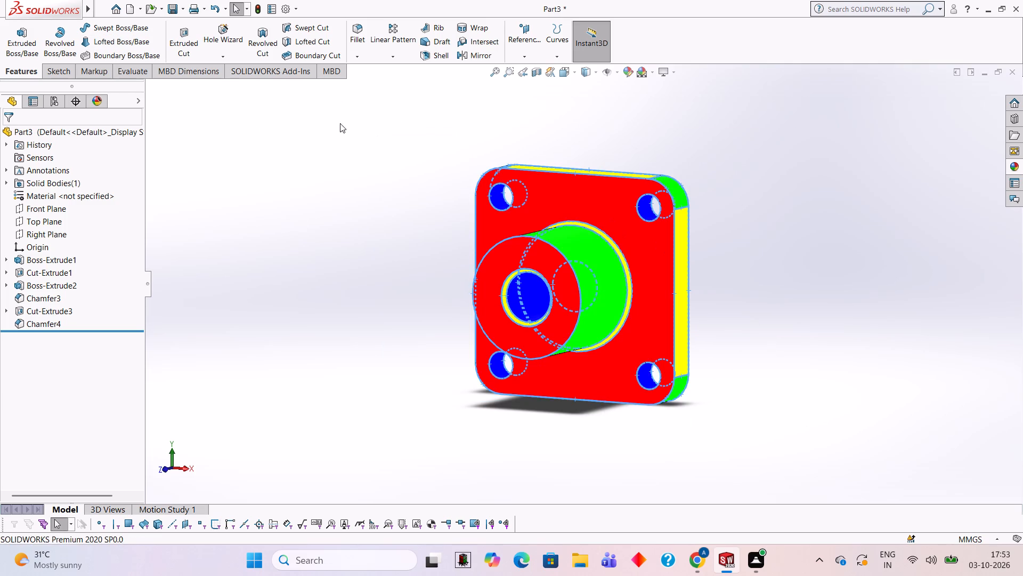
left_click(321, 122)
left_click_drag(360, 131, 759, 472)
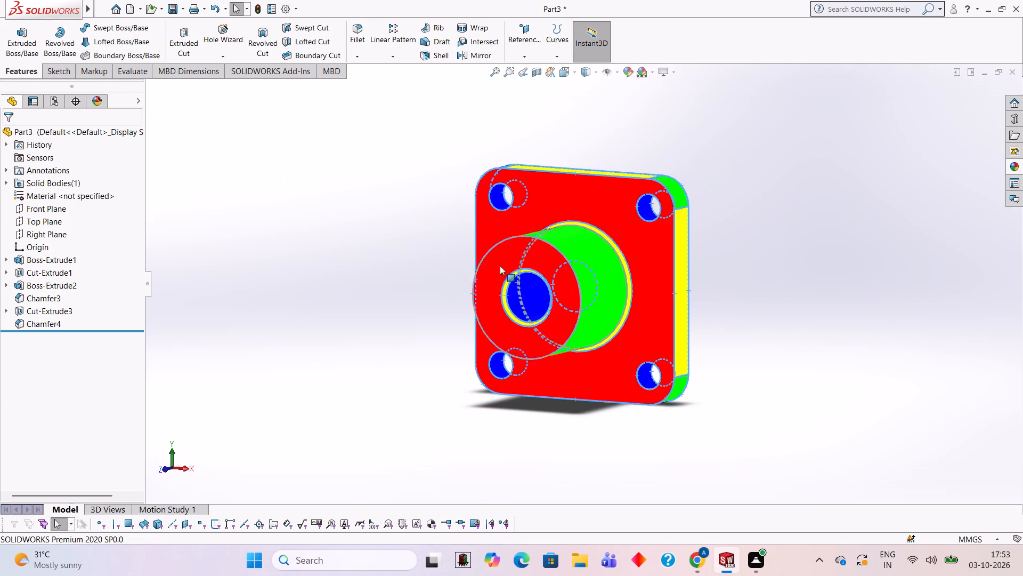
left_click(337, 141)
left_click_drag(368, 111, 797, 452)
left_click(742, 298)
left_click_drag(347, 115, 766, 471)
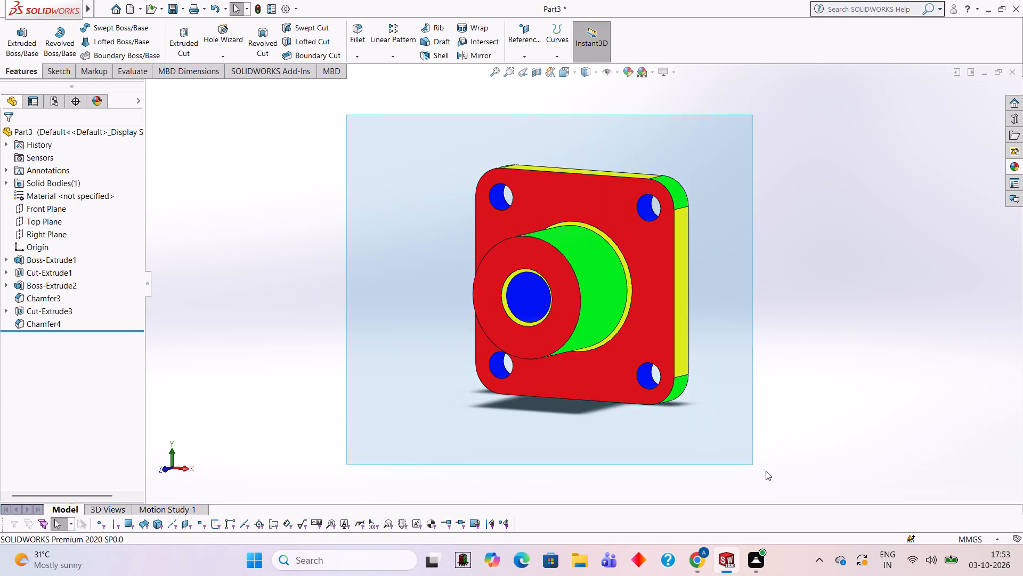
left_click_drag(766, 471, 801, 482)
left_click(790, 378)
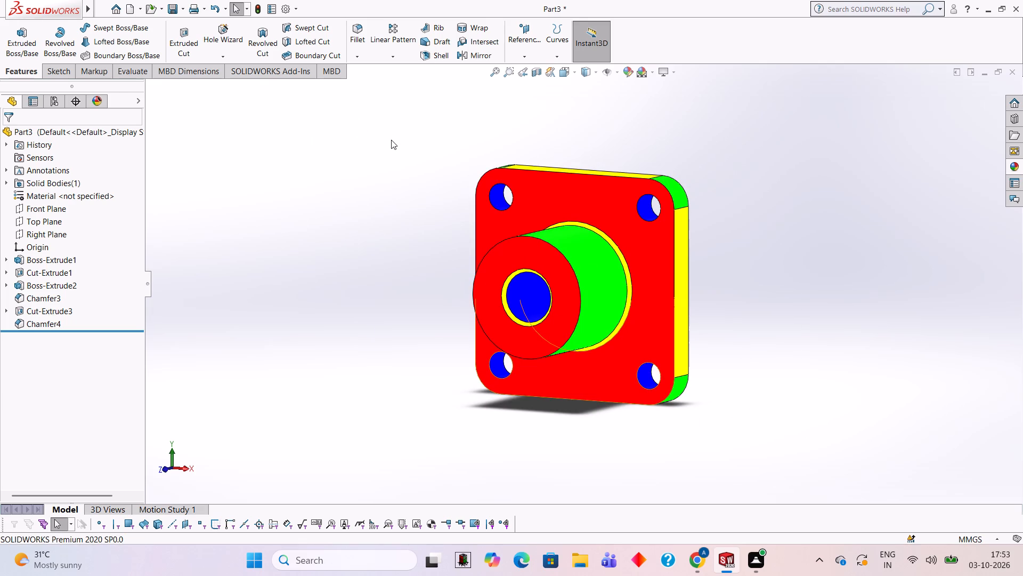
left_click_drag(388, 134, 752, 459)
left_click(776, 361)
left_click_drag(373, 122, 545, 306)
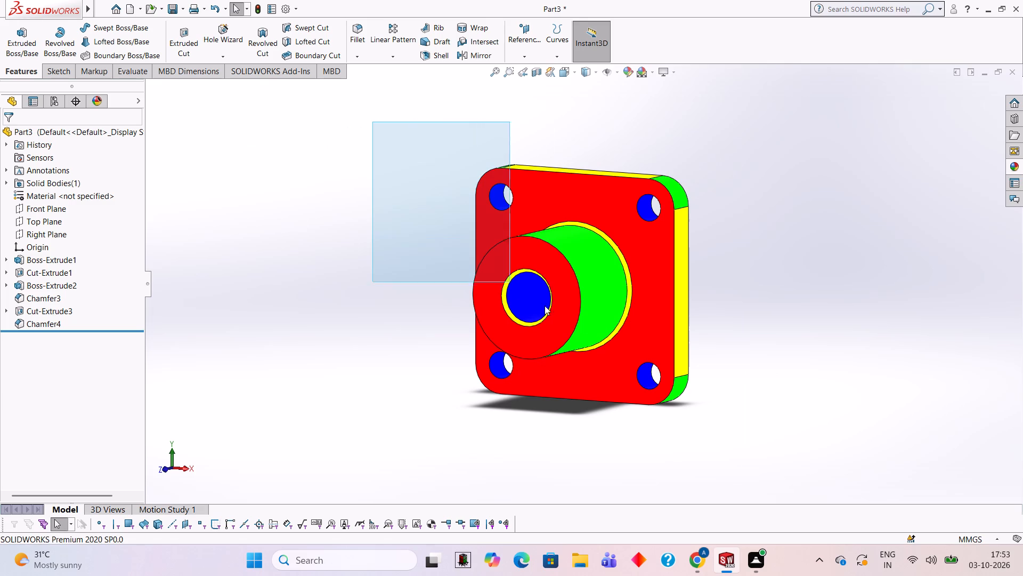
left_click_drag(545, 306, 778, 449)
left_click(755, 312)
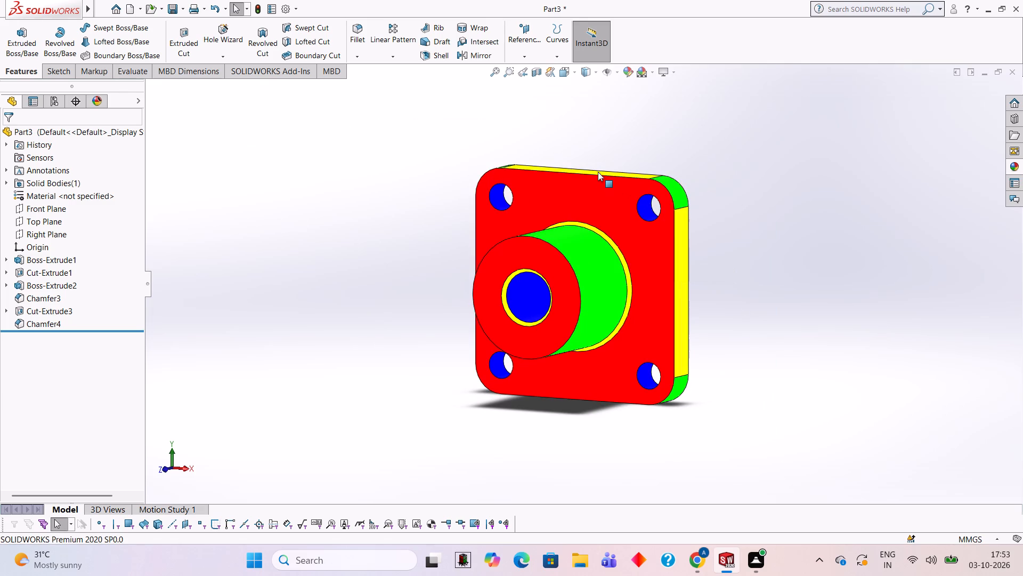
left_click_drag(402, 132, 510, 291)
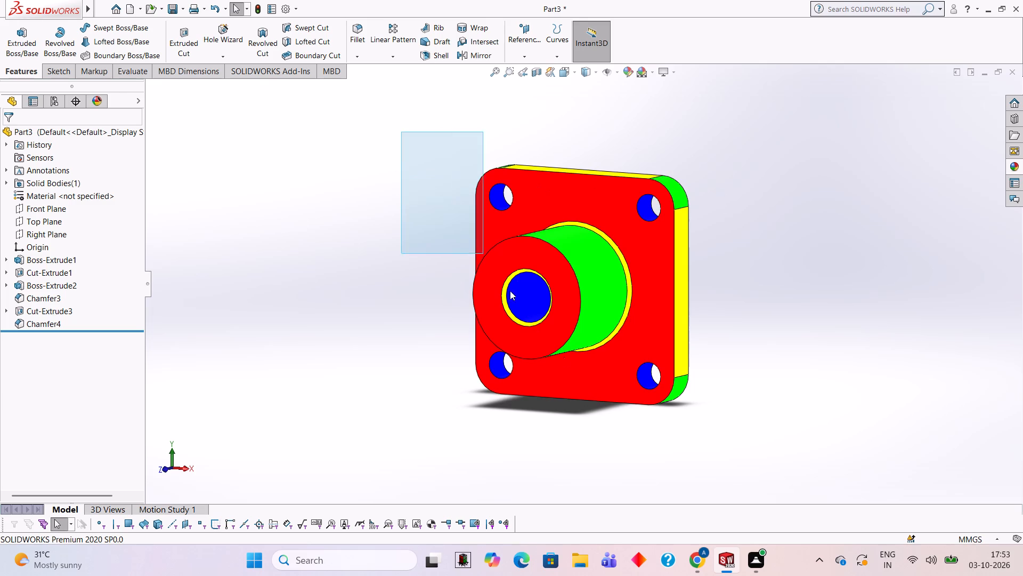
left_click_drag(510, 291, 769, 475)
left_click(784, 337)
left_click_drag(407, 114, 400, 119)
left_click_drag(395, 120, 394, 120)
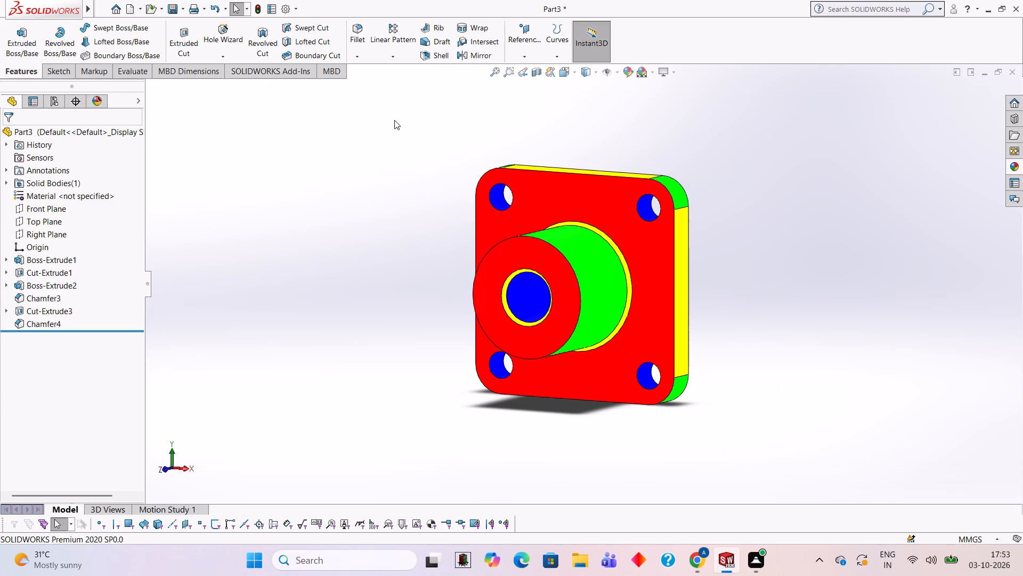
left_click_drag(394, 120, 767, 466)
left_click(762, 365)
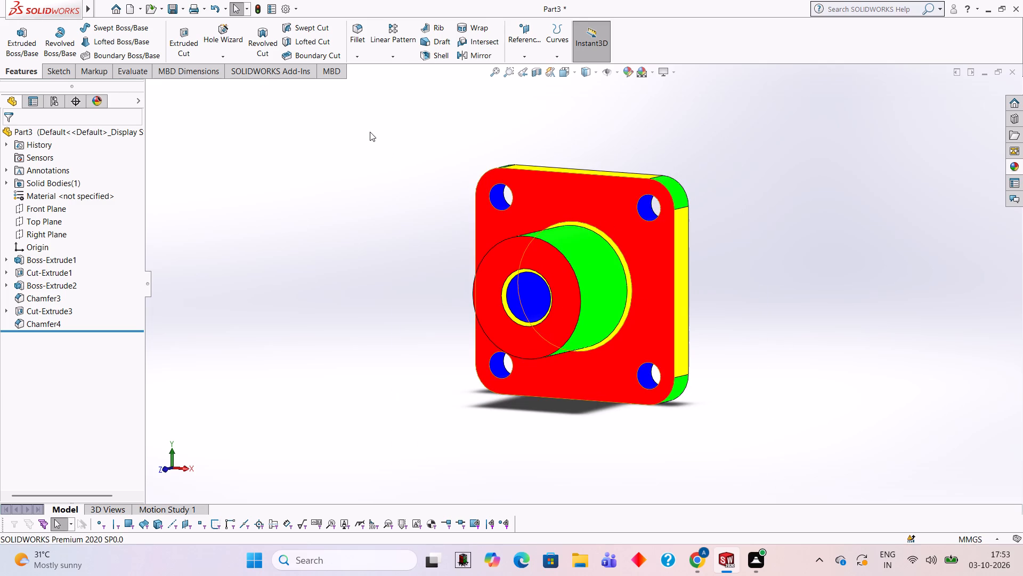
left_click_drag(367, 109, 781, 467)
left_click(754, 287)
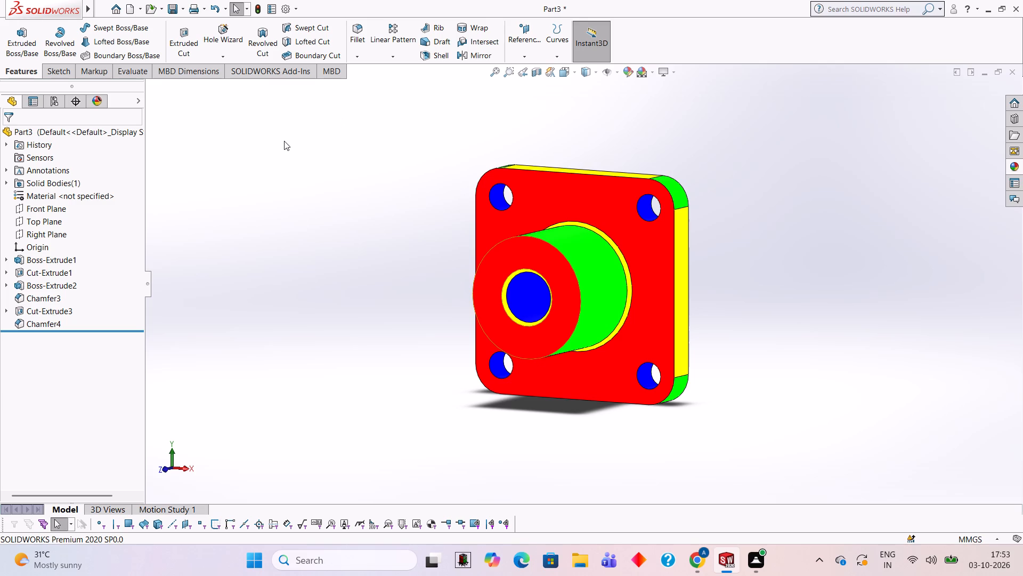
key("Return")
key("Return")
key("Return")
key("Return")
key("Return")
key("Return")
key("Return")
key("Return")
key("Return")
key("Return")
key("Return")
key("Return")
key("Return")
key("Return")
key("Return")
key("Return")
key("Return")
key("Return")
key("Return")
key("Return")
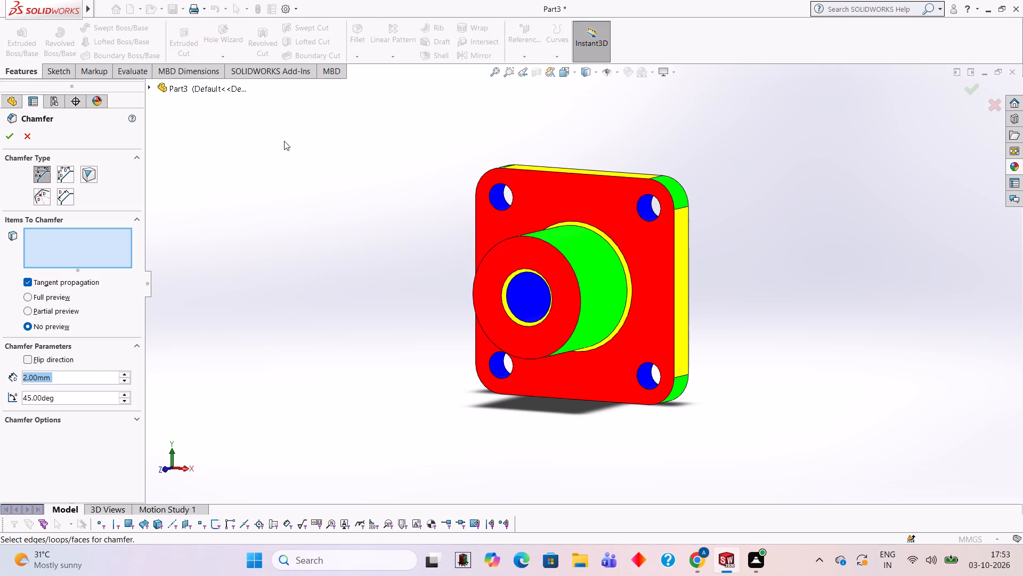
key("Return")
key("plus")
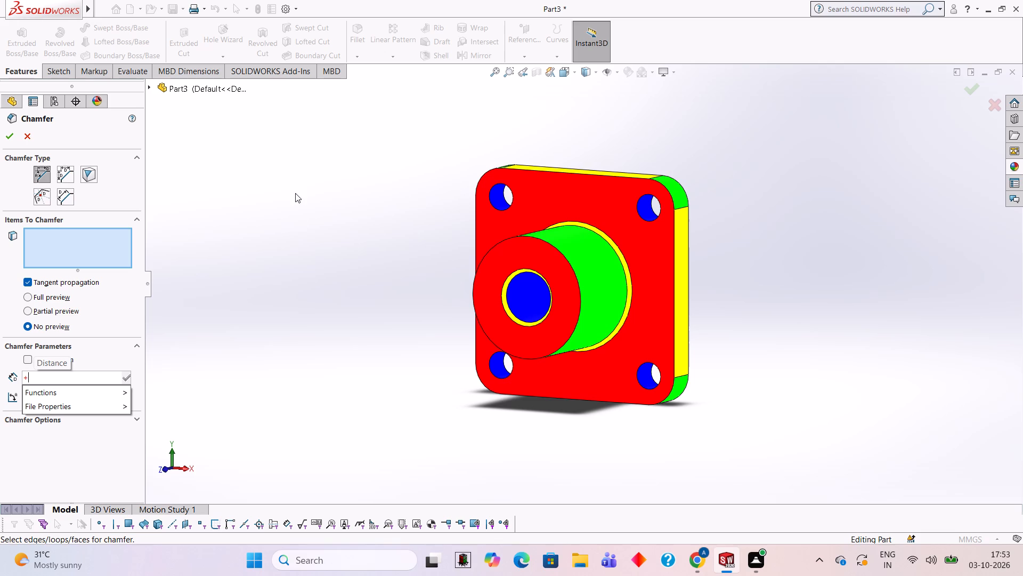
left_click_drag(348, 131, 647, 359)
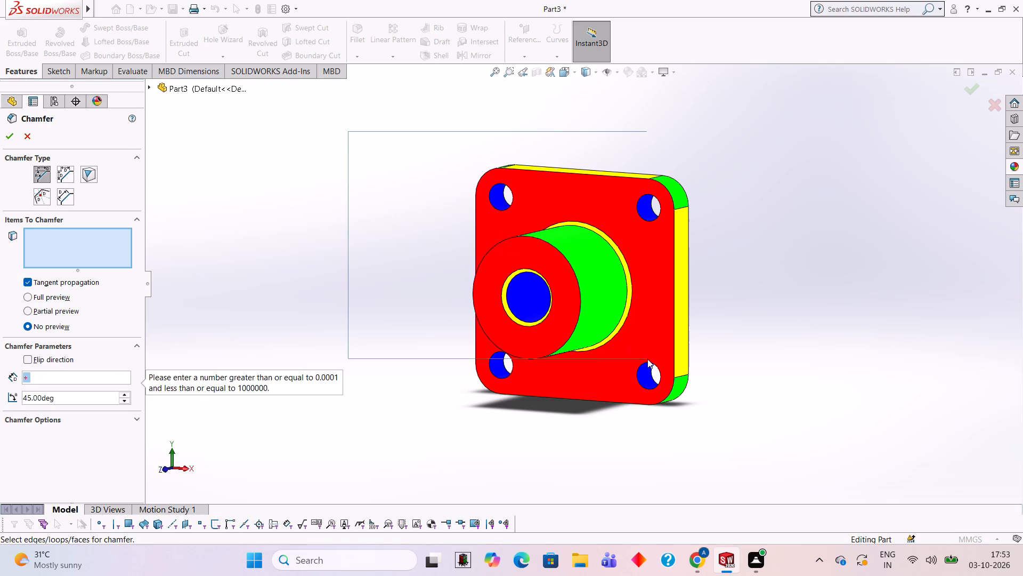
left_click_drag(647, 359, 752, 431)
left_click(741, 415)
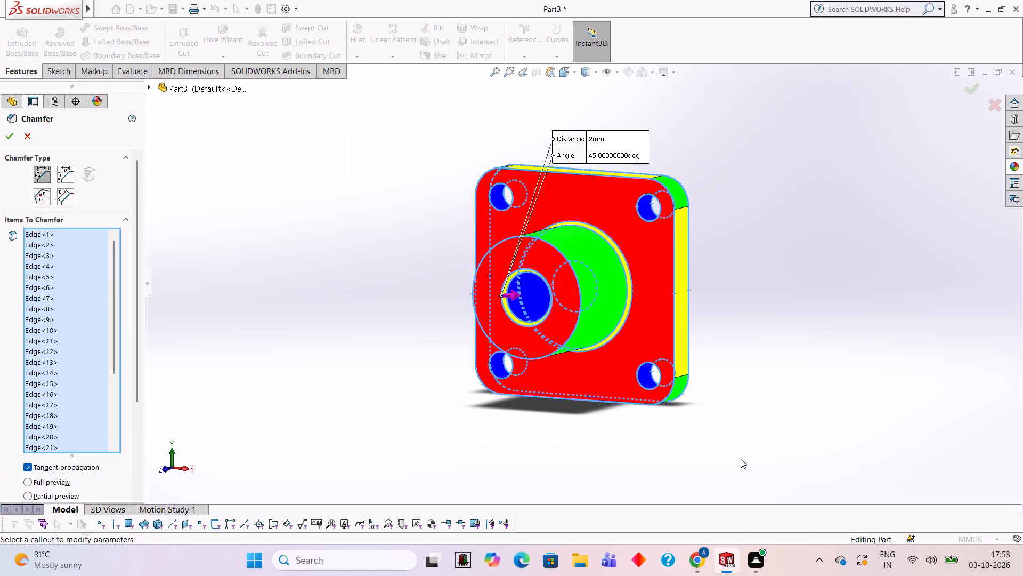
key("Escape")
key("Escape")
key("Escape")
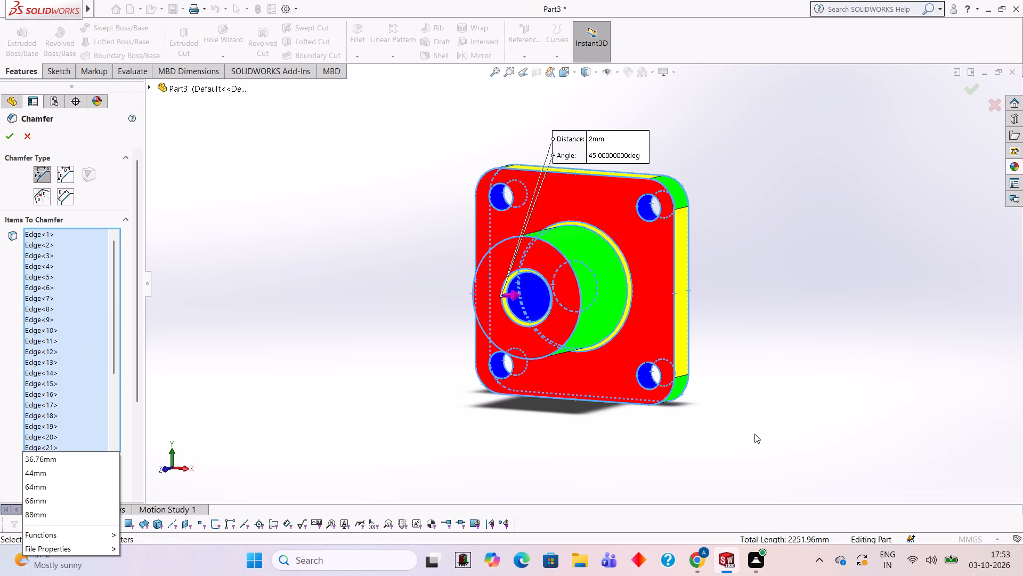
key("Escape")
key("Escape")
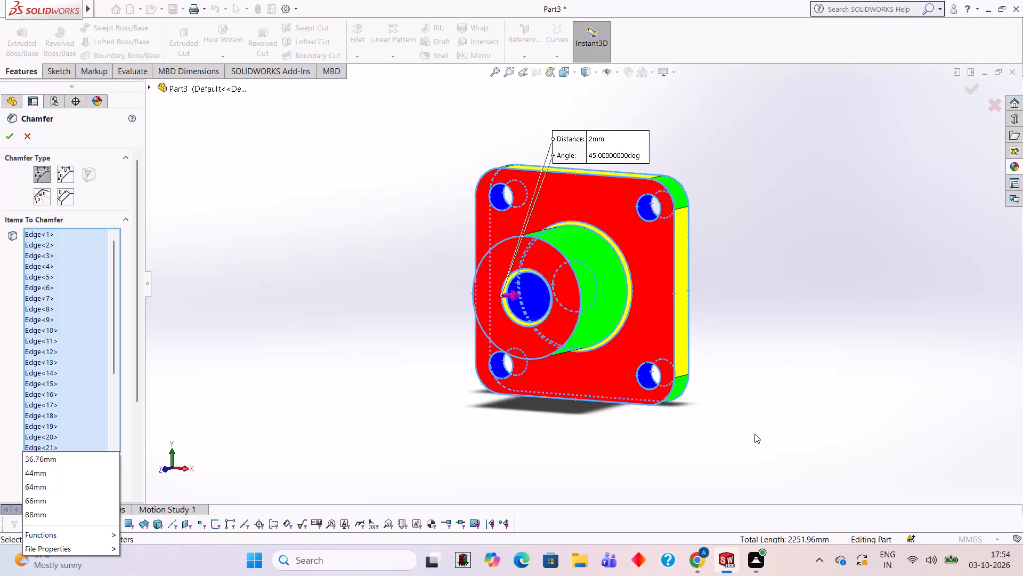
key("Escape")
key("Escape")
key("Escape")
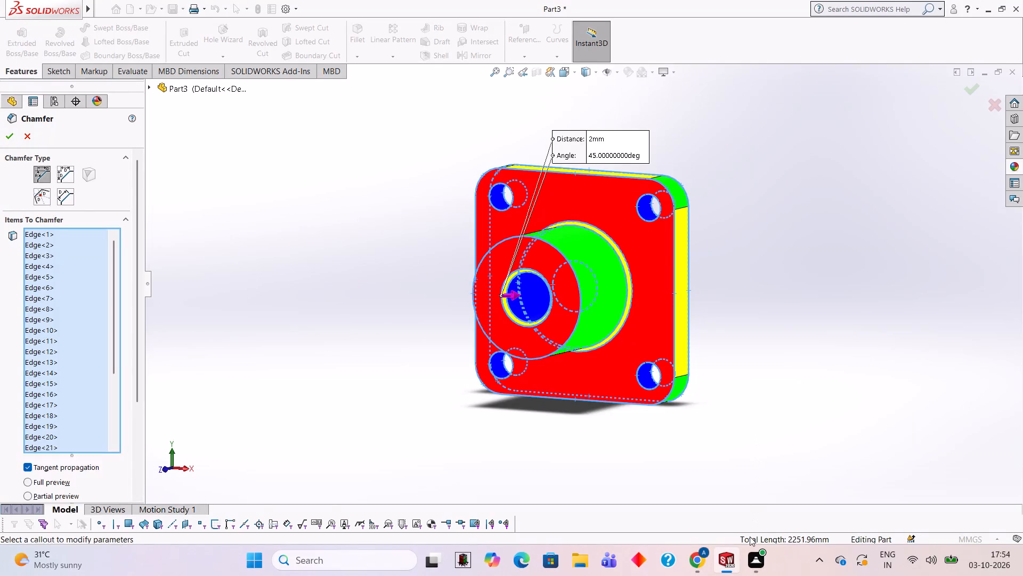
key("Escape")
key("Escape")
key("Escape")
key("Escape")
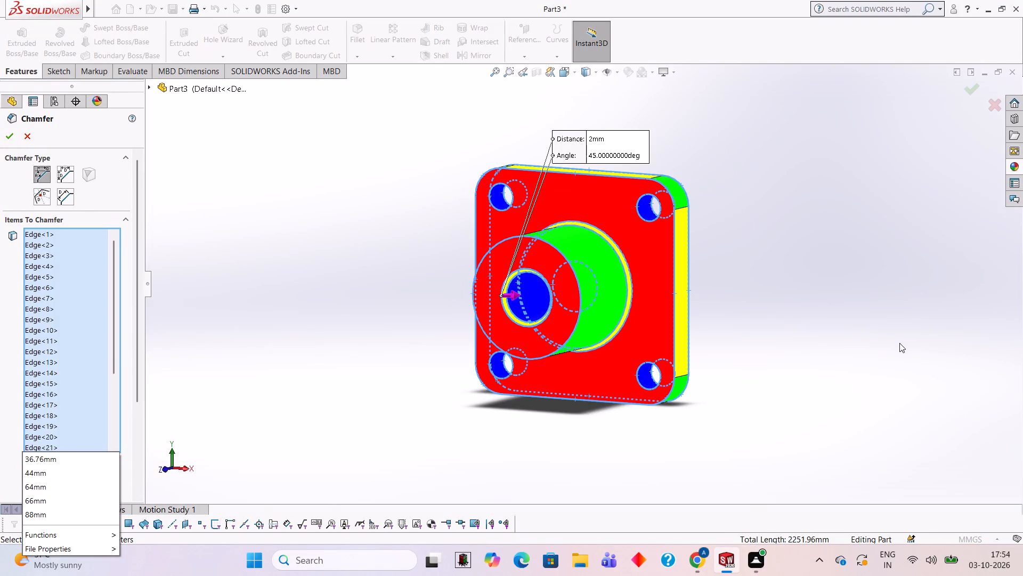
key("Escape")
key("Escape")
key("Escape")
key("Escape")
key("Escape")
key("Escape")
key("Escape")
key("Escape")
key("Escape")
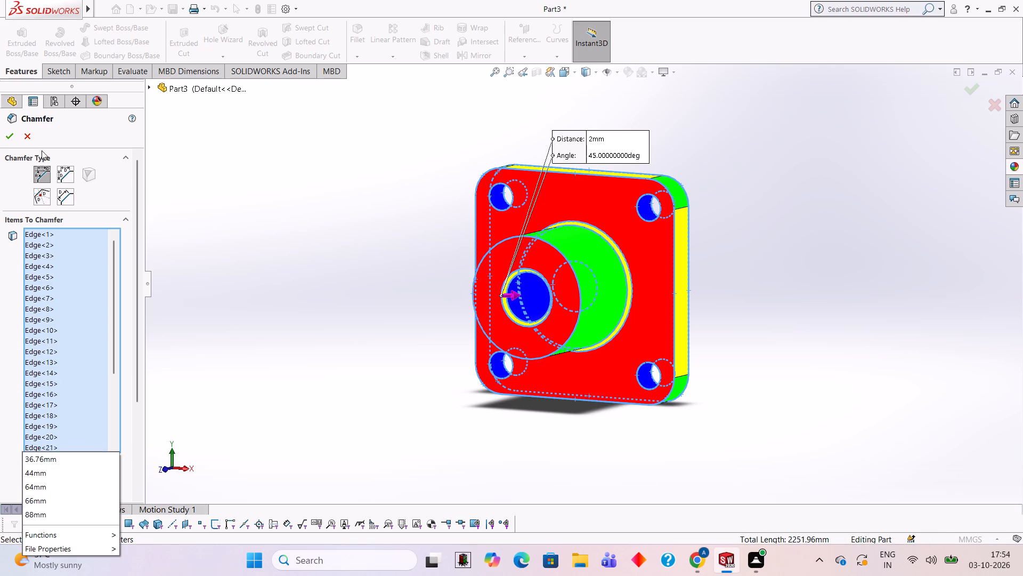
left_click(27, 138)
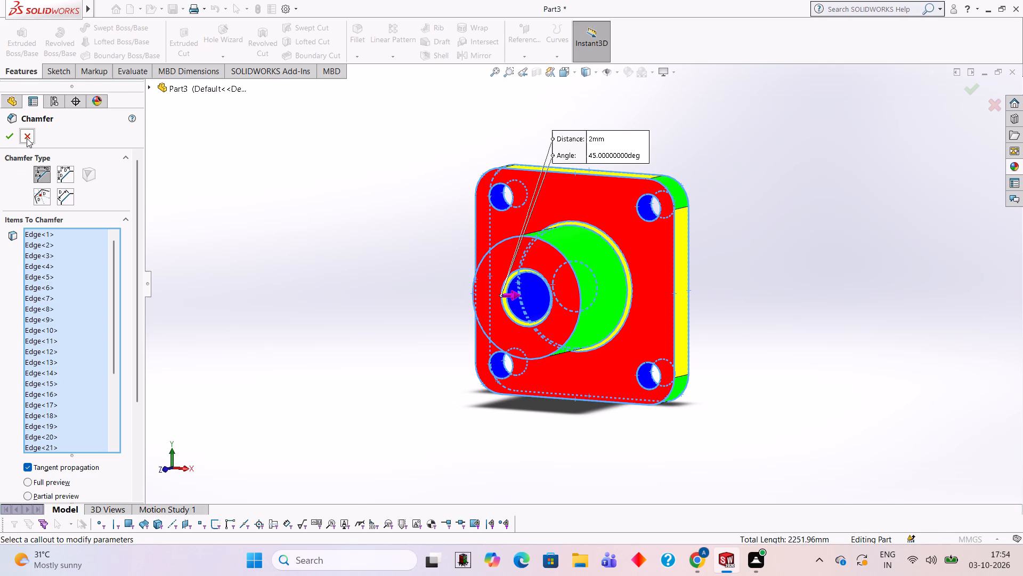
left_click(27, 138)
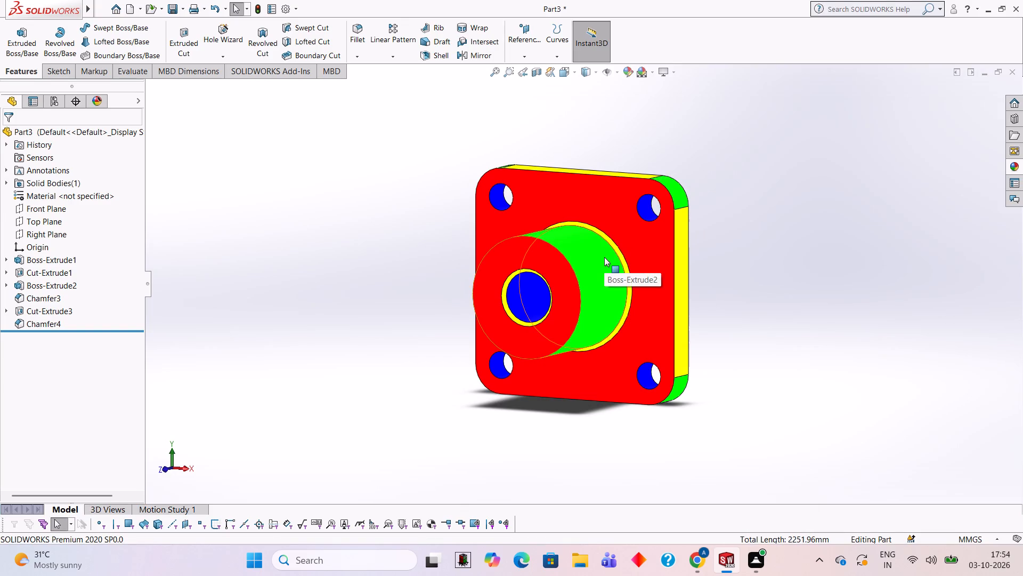
Save the part in the Documents folder under the name SQURE FLANG as a SOLIDWORKS Part file.
key("ctrl+s")
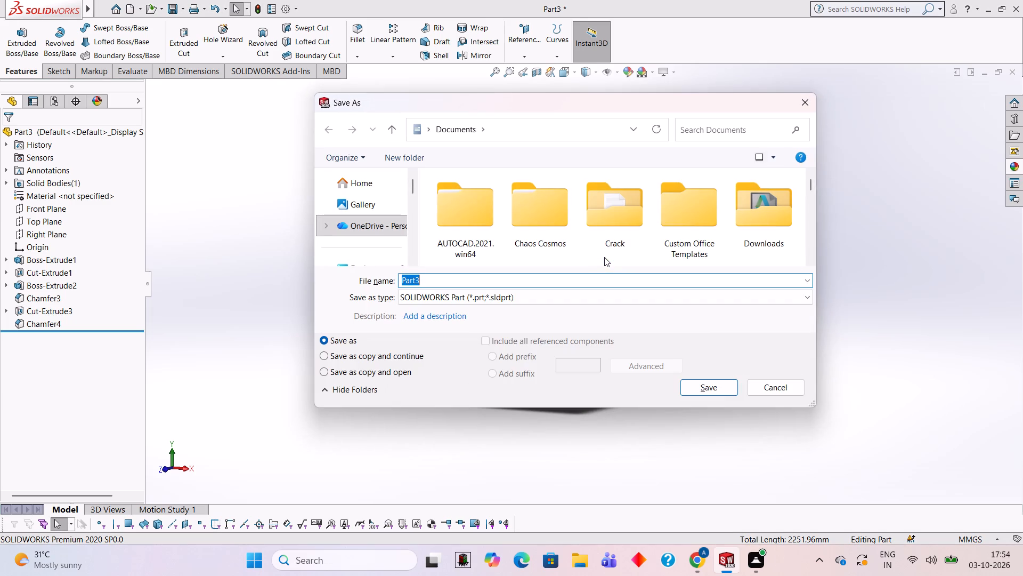
type("FL")
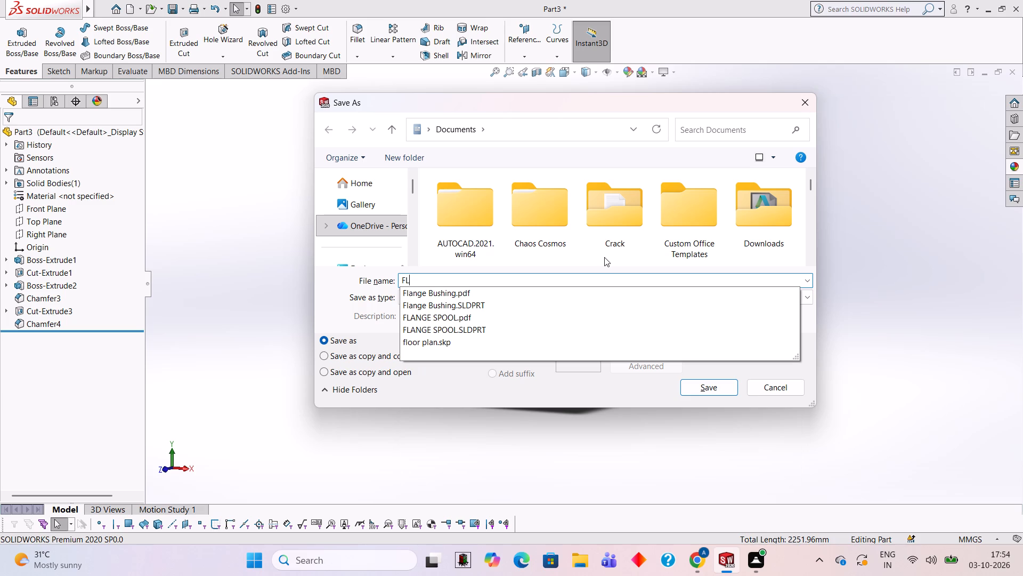
key("BackSpace")
key("s")
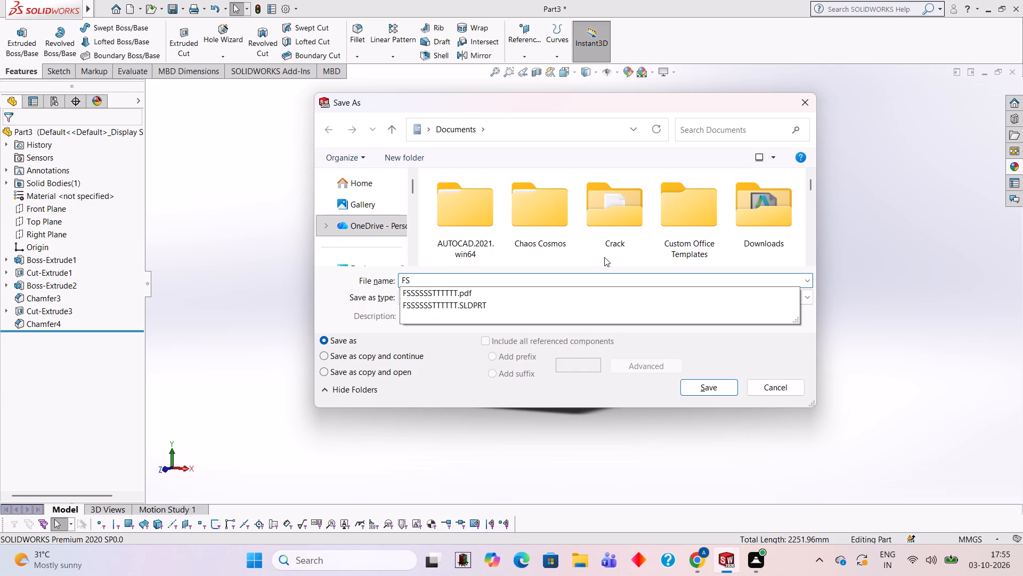
key("BackSpace")
key("BackSpace")
key("BackSpace")
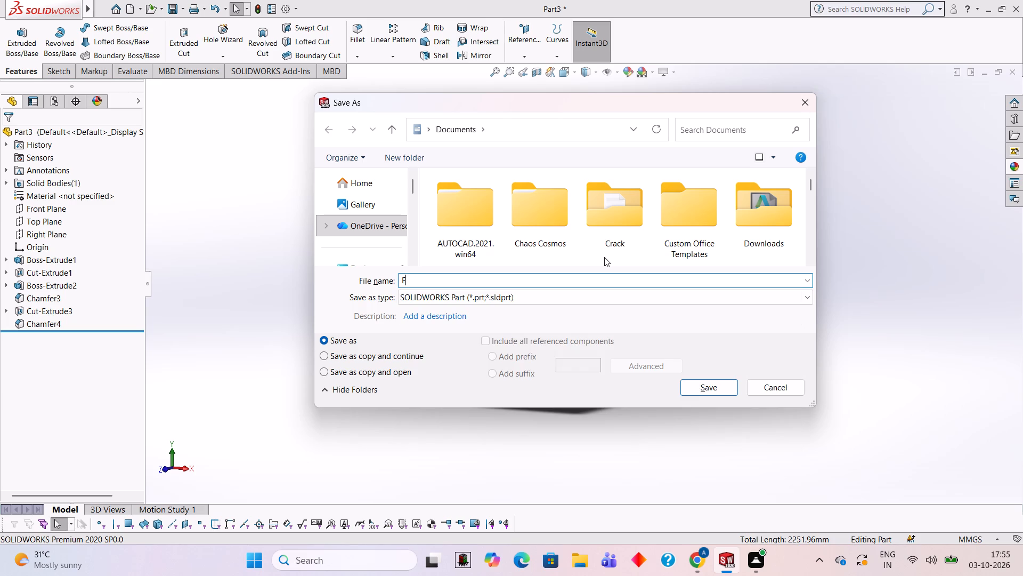
type("SQ")
type("URE")
key("space")
type("F")
key("l")
key("a")
type("NNGE")
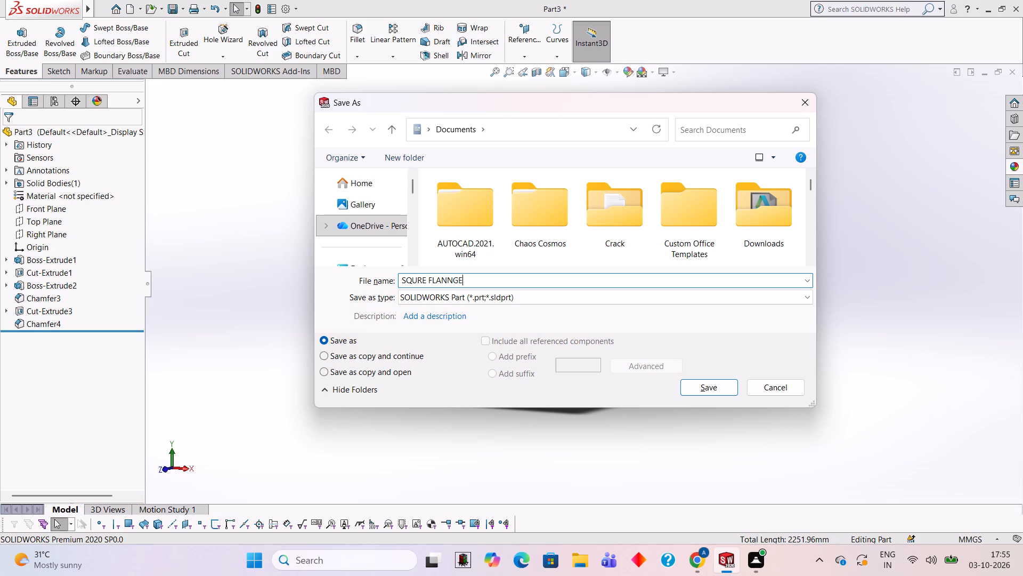
type("NB")
key("BackSpace")
key("BackSpace")
key("BackSpace")
key("BackSpace")
key("BackSpace")
type("G")
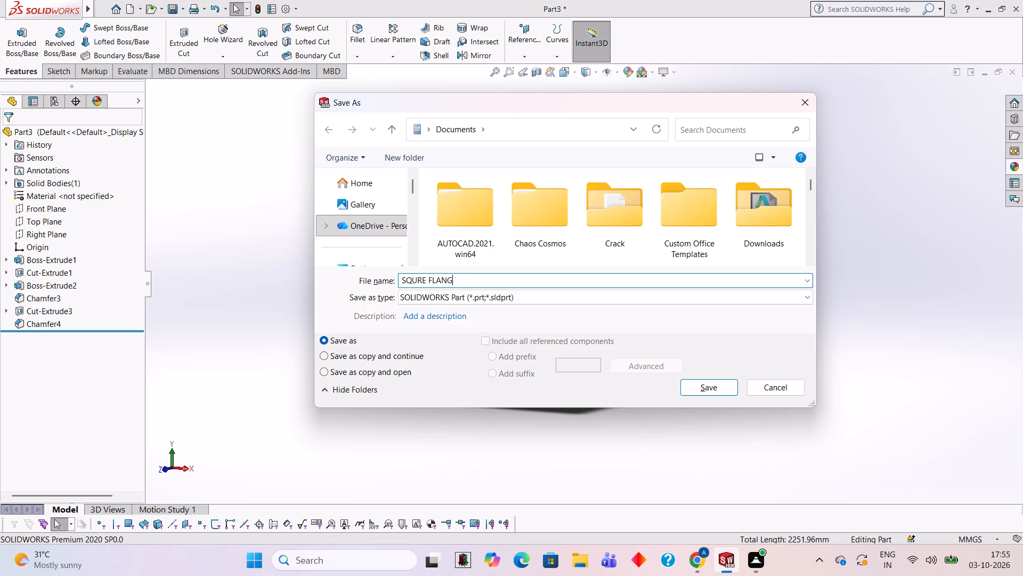
key("space")
key("Return")
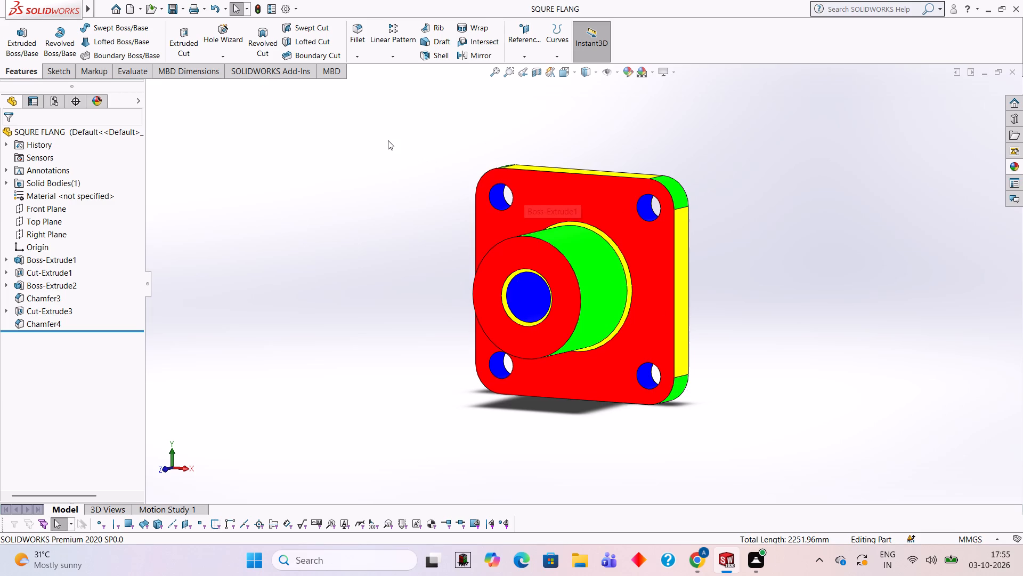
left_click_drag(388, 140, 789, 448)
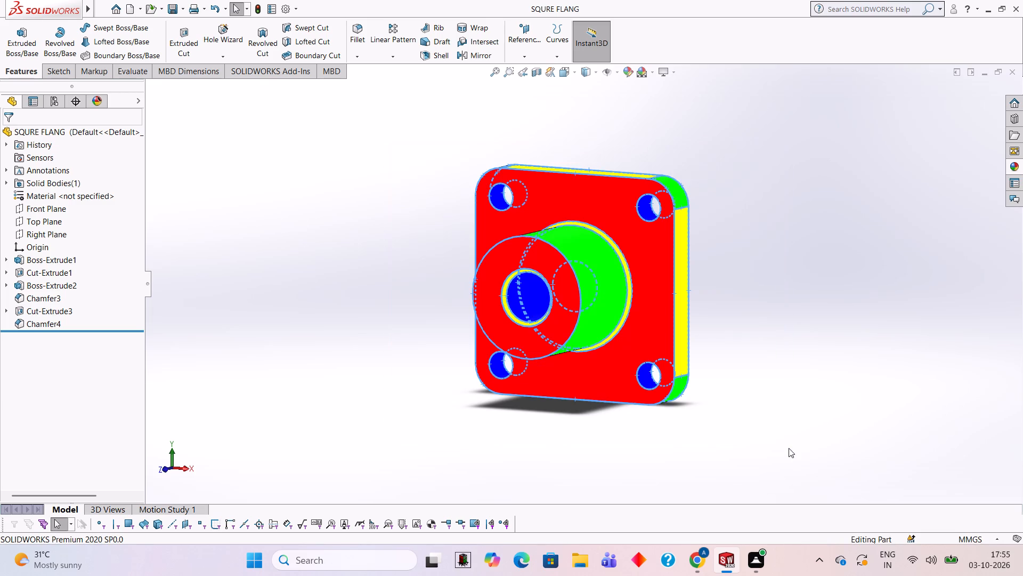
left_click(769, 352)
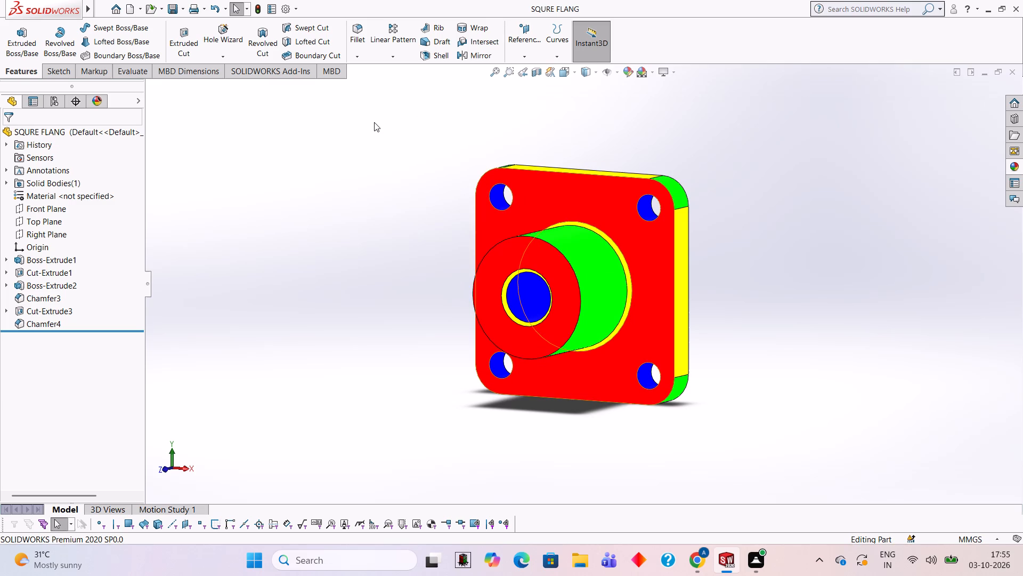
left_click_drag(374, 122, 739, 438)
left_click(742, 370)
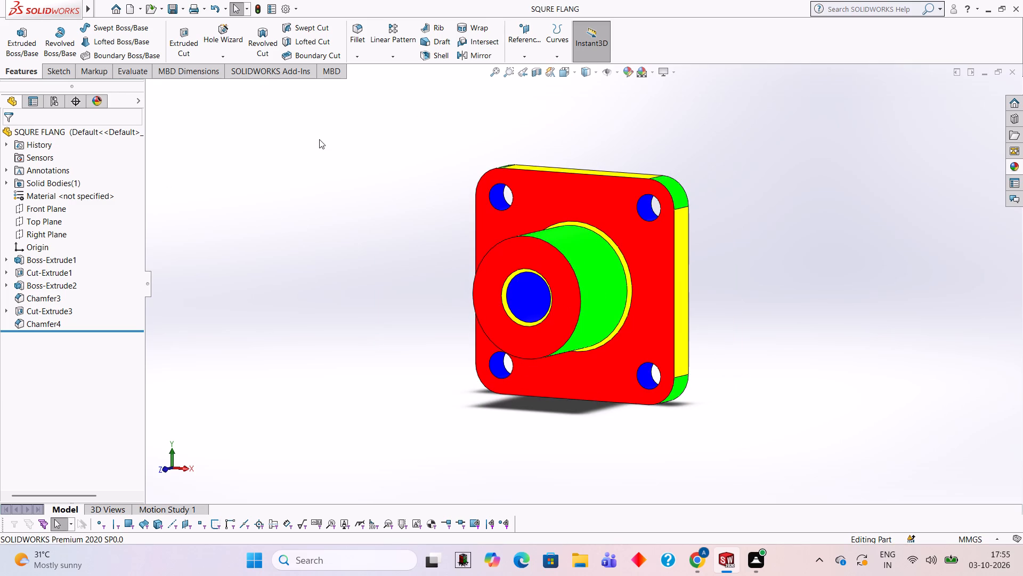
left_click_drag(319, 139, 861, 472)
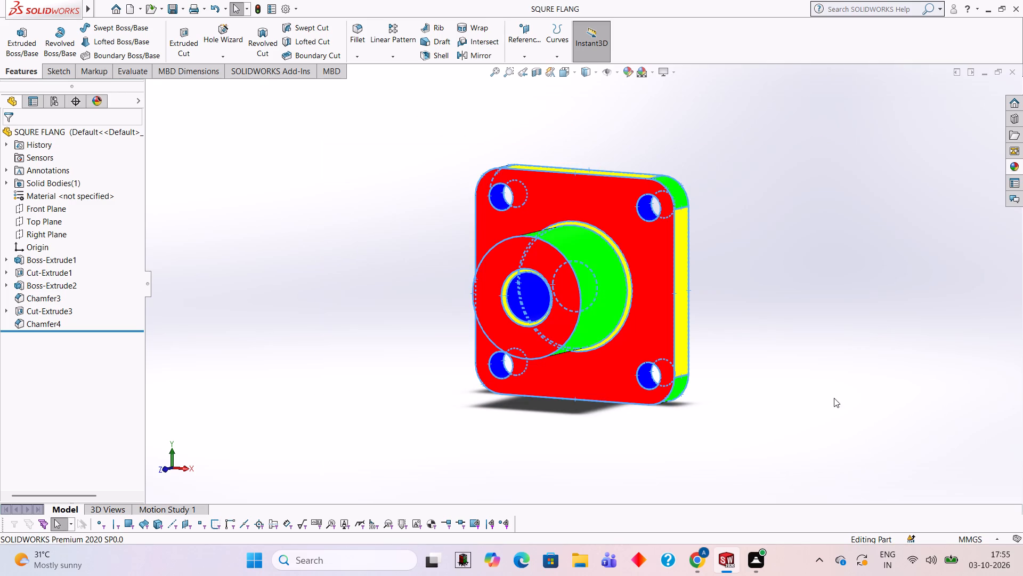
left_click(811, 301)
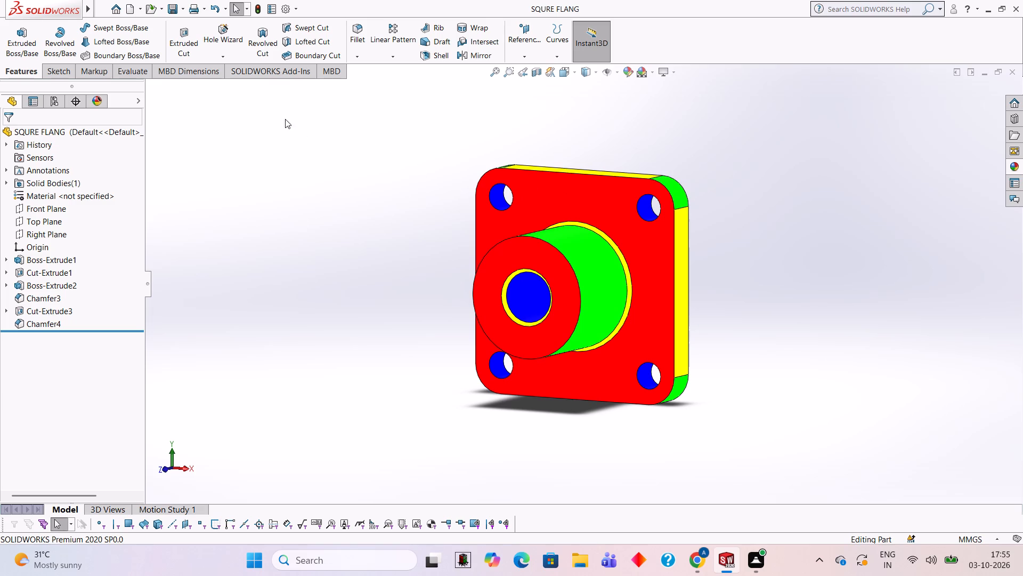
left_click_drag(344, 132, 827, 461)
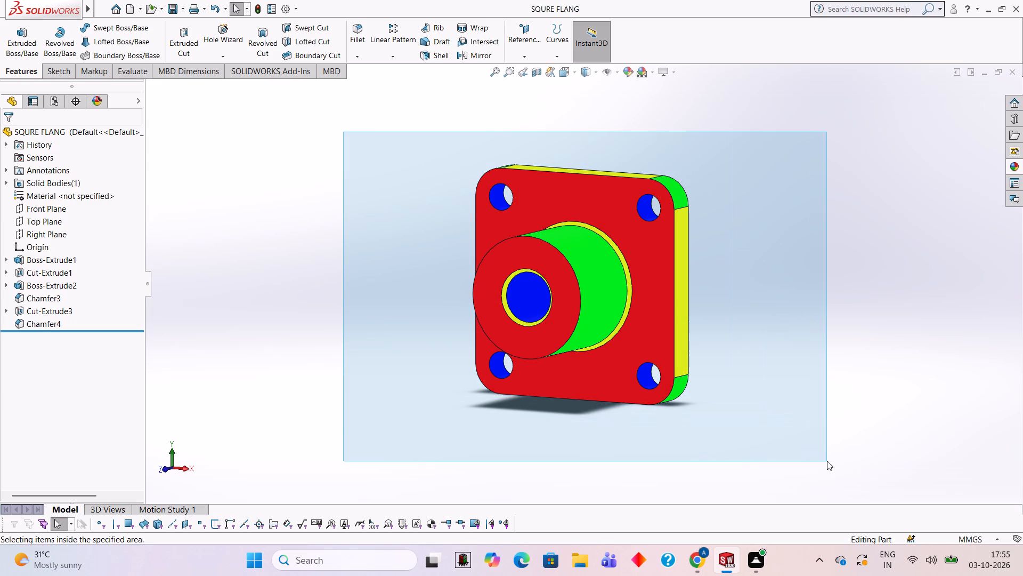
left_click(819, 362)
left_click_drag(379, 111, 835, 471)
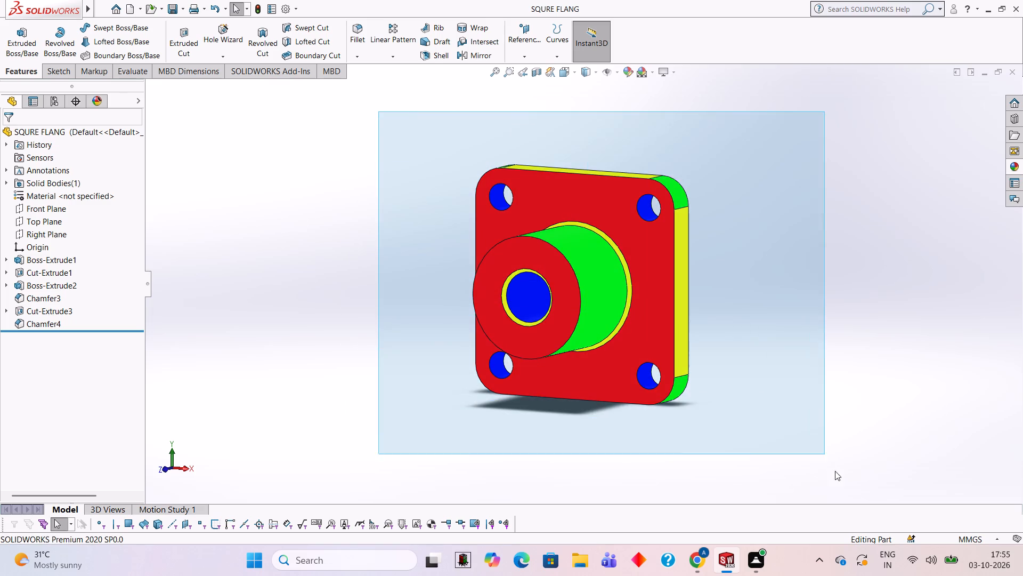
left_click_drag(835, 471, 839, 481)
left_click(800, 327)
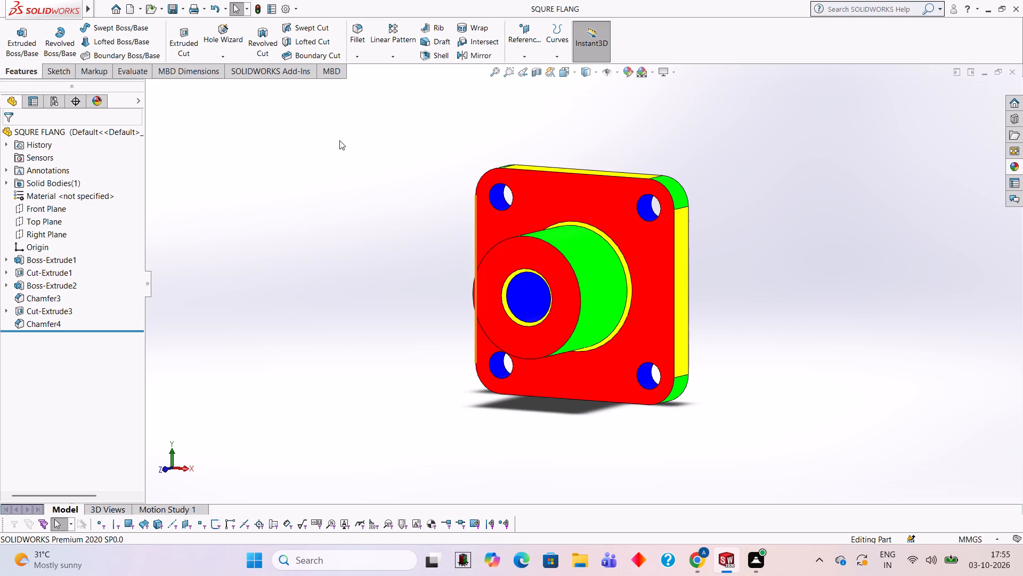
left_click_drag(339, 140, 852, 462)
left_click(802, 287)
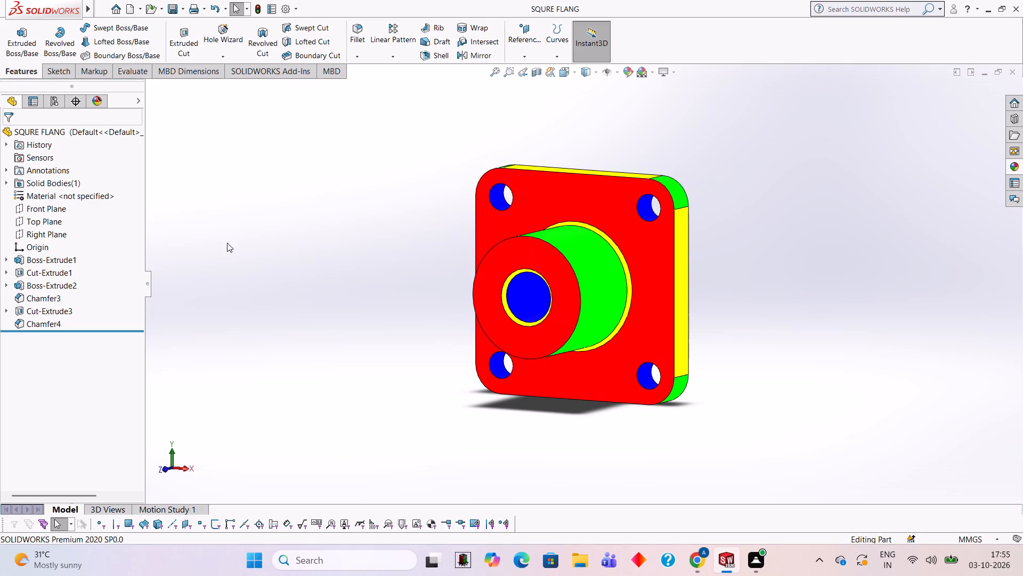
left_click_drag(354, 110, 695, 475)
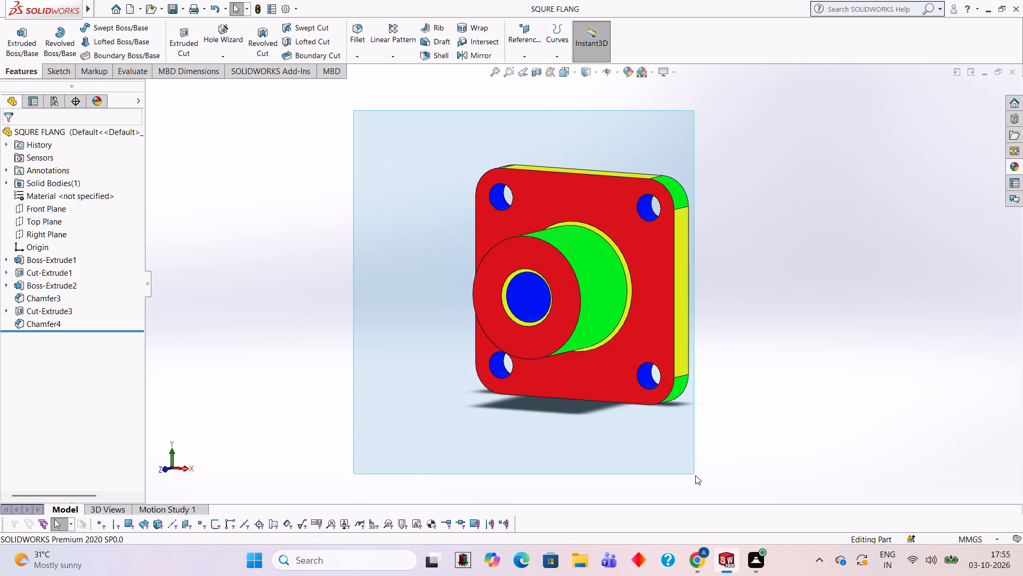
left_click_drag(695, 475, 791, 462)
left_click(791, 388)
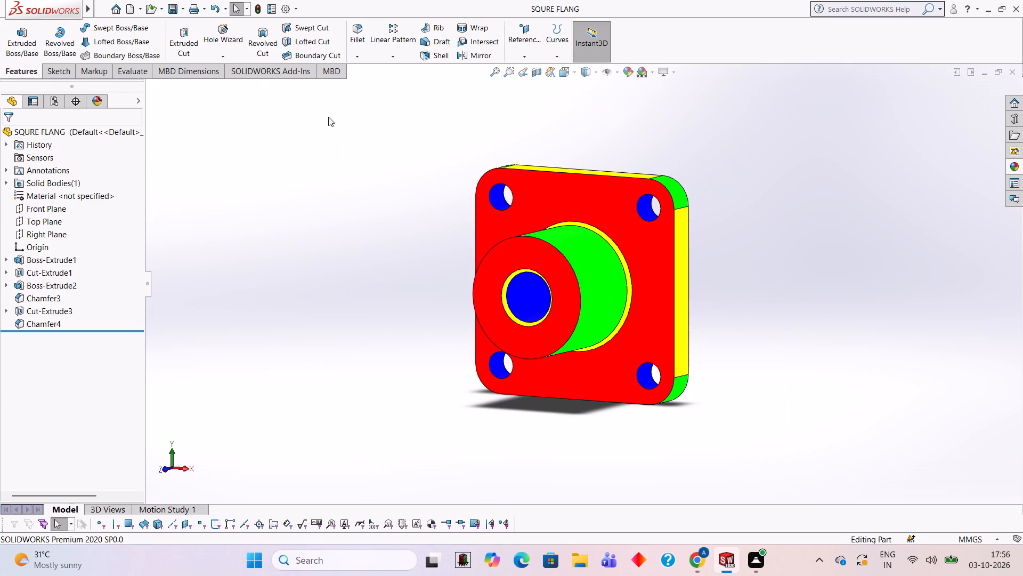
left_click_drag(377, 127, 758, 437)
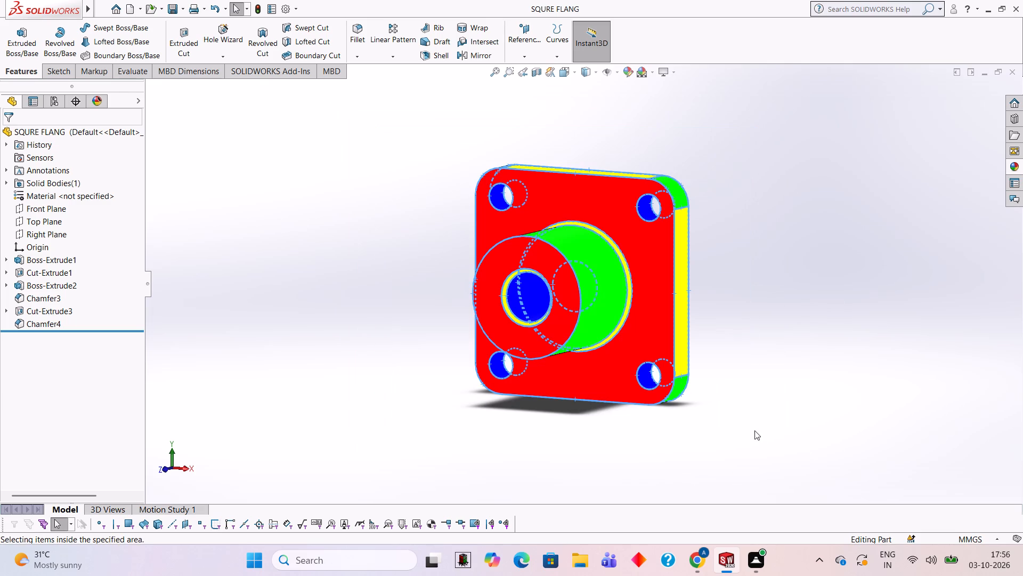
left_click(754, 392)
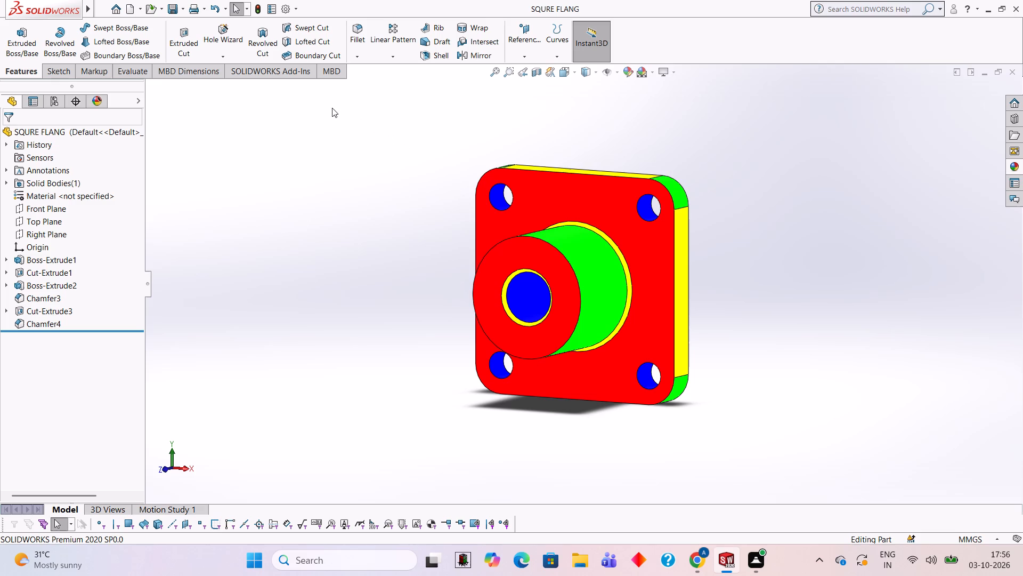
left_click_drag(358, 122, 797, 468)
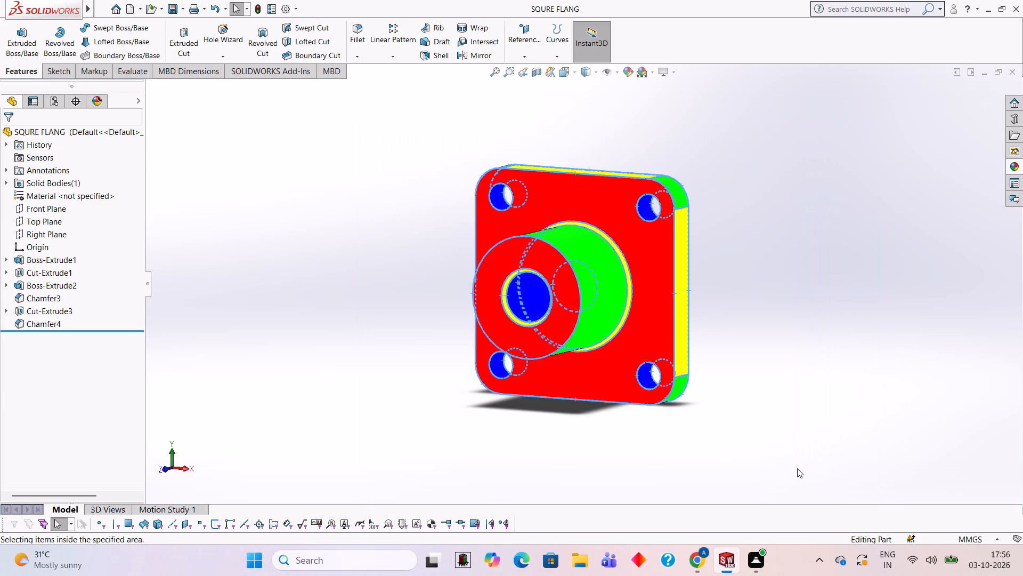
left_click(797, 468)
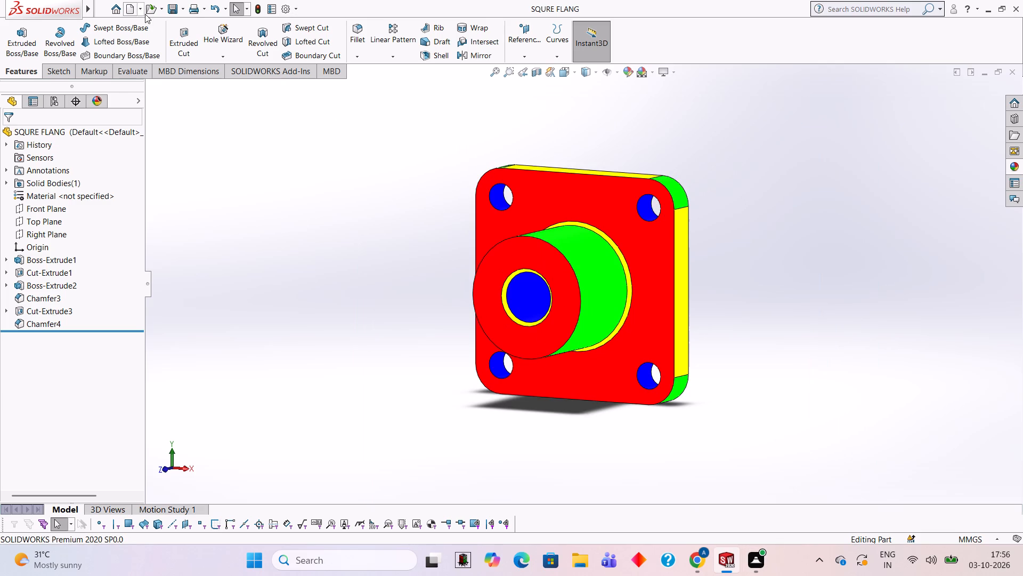
Save a copy of the part in the Documents folder as SQURE FLANG in Adobe Portable Document Format (*.pdf).
left_click(182, 12)
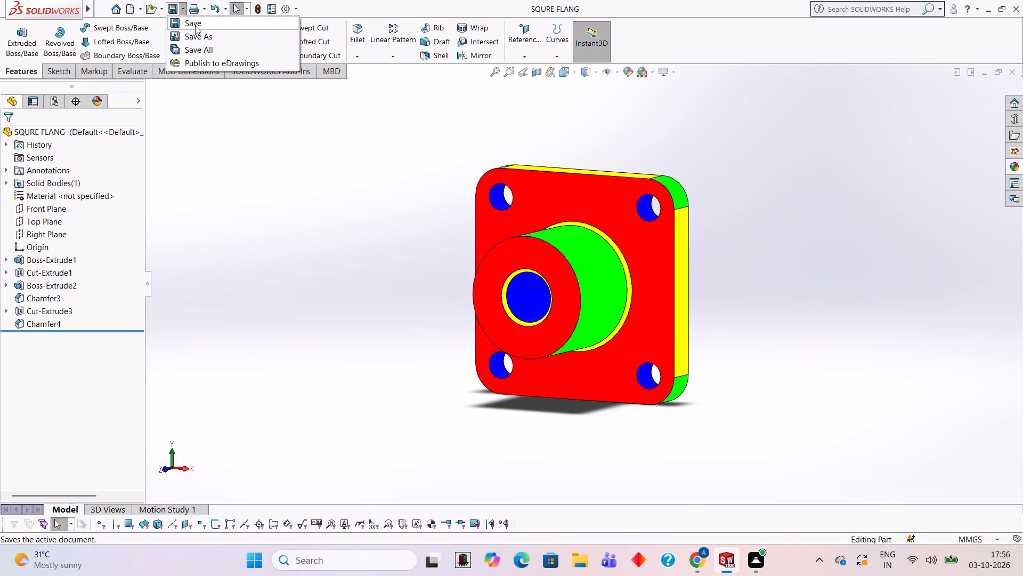
left_click(207, 42)
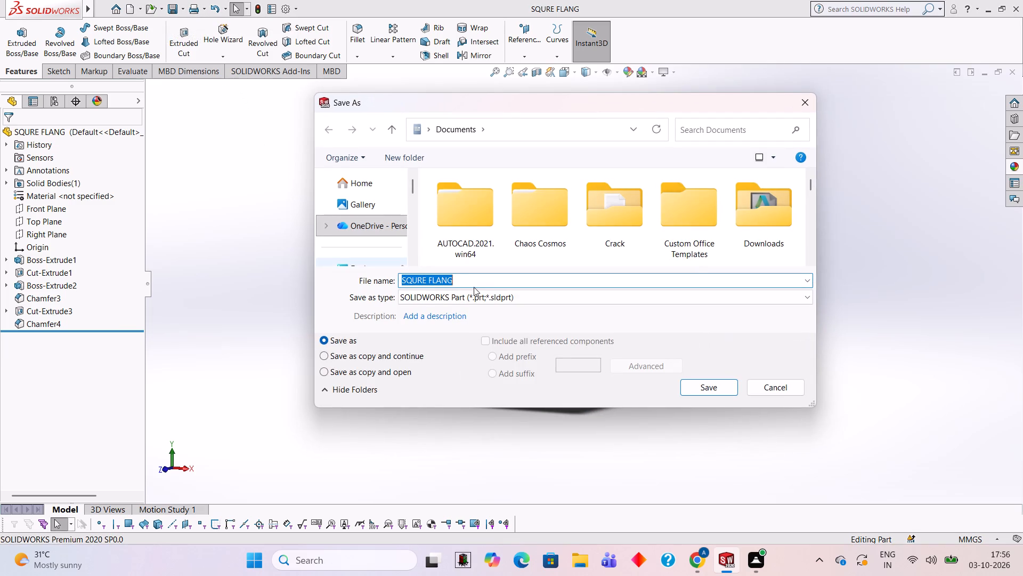
left_click(504, 297)
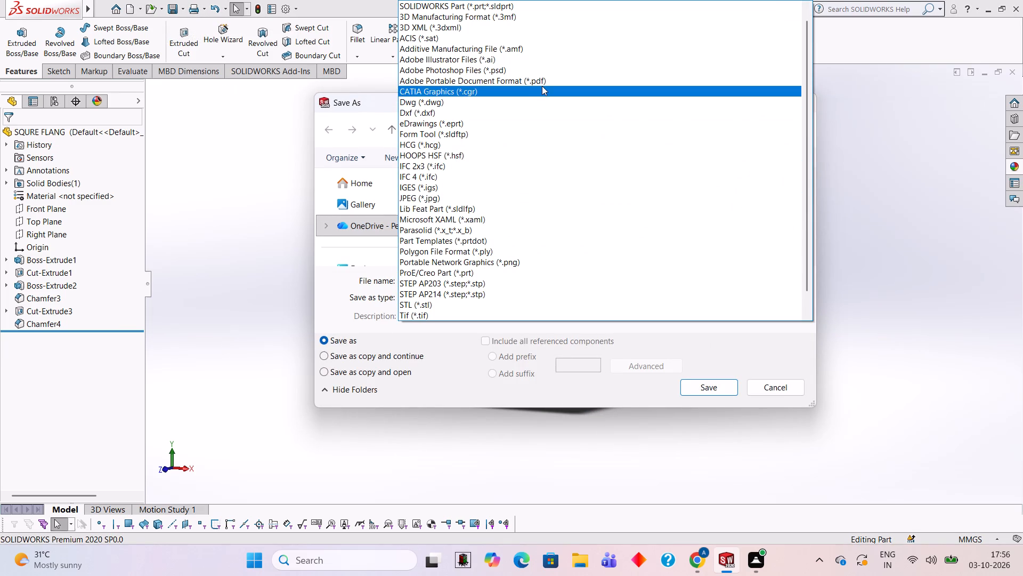
left_click(546, 76)
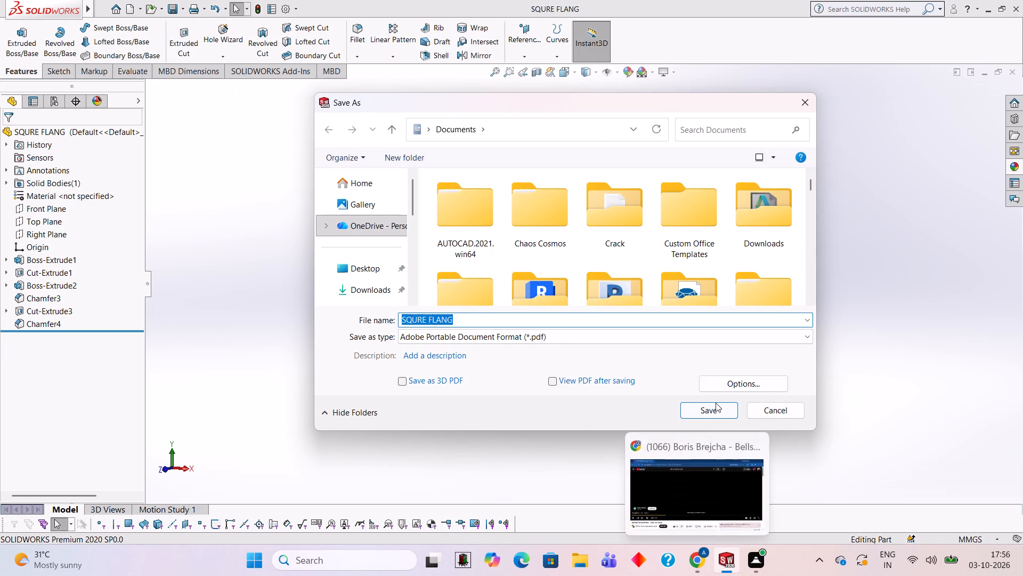
left_click(716, 404)
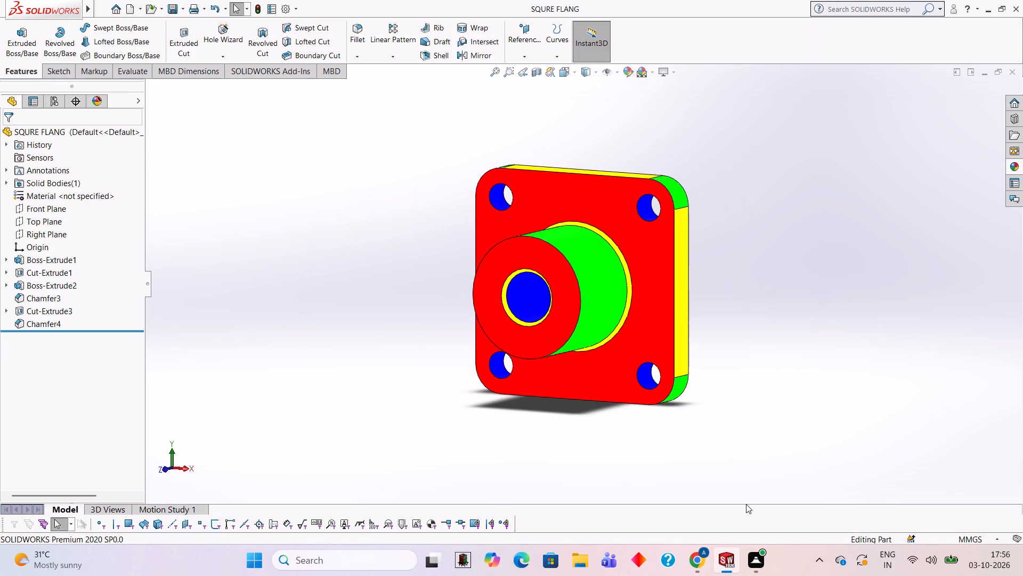